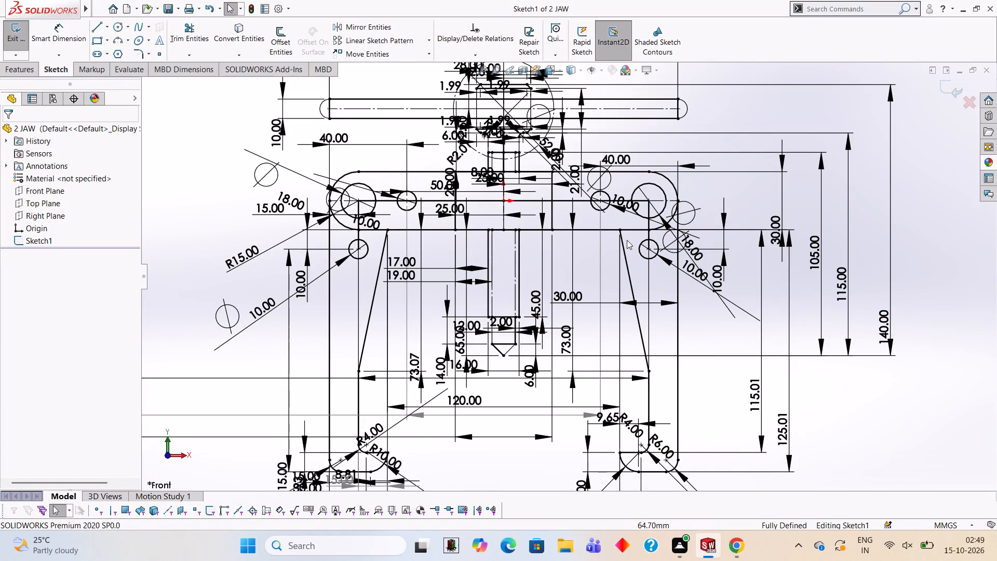
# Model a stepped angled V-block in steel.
# Close the 2 JAW part document.
pyautogui.scroll(-2, 516, 227)
pyautogui.scroll(3, 516, 226)
pyautogui.scroll(-2, 524, 211)
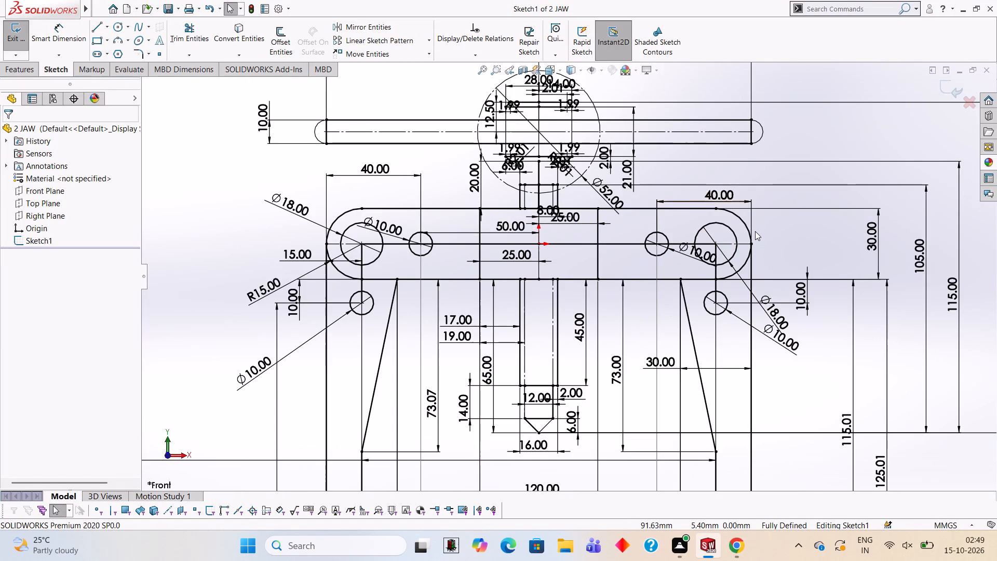
pyautogui.scroll(1, 755, 231)
pyautogui.scroll(-1, 755, 231)
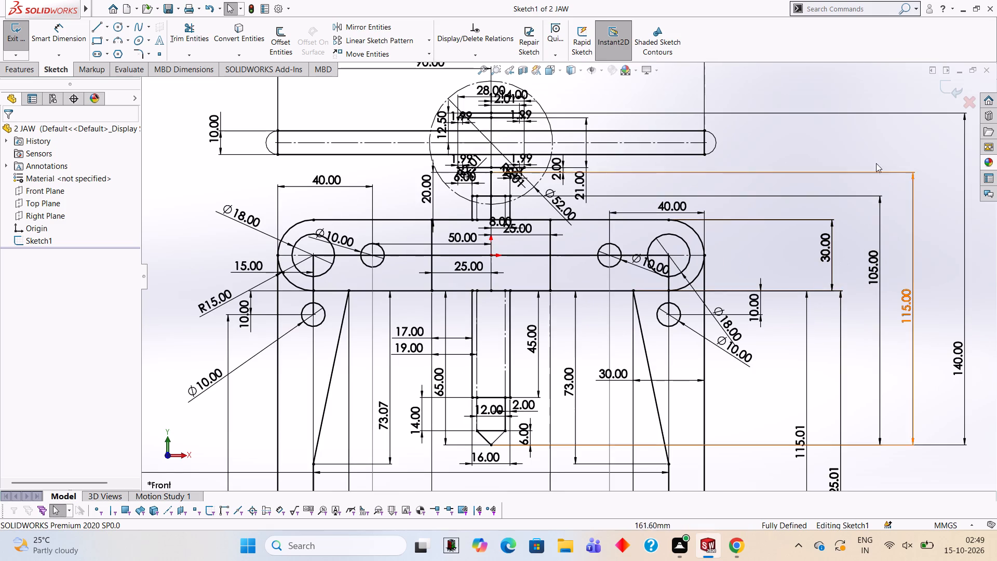
pyautogui.click(988, 74)
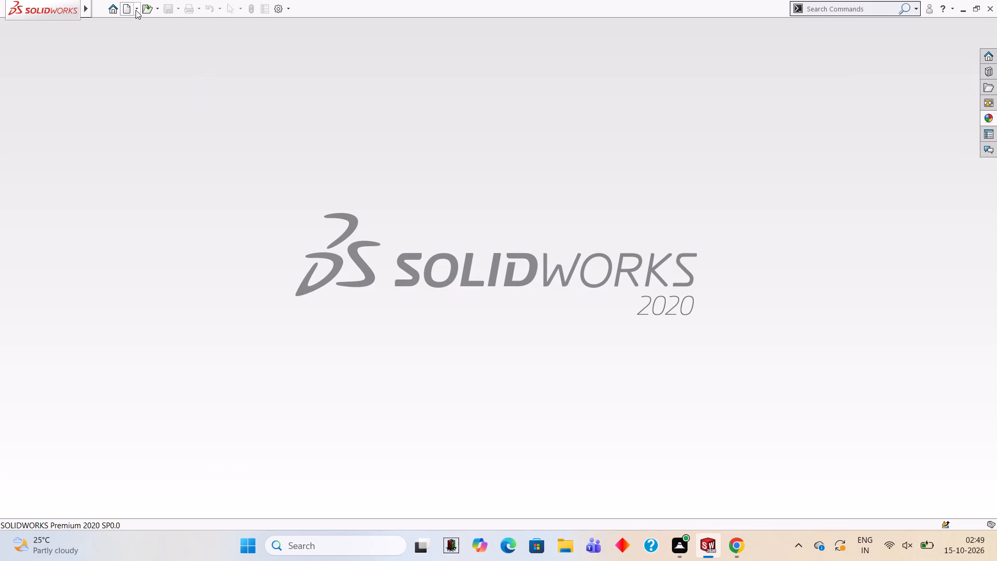
# Create a new part document.
pyautogui.click(127, 9)
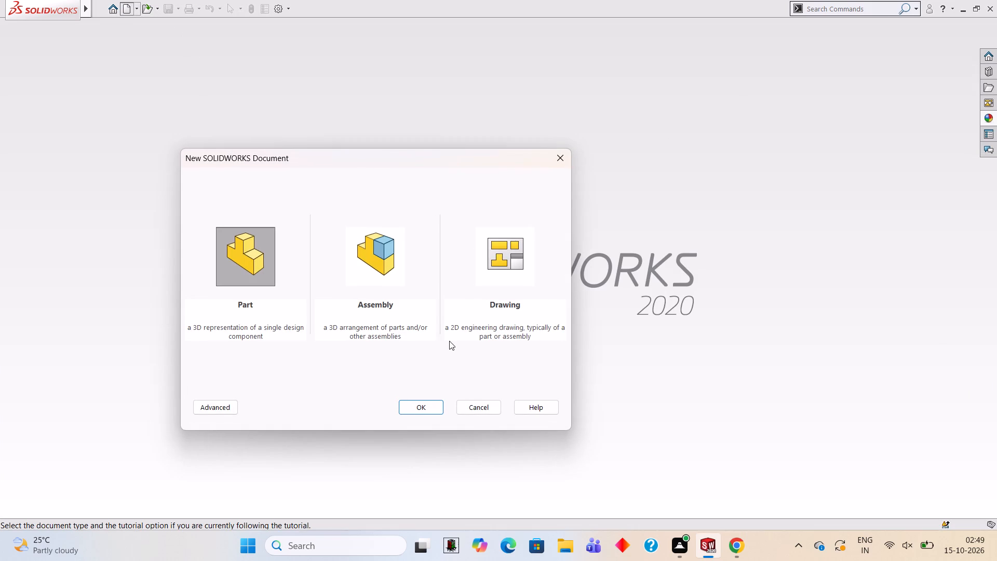
pyautogui.click(439, 408)
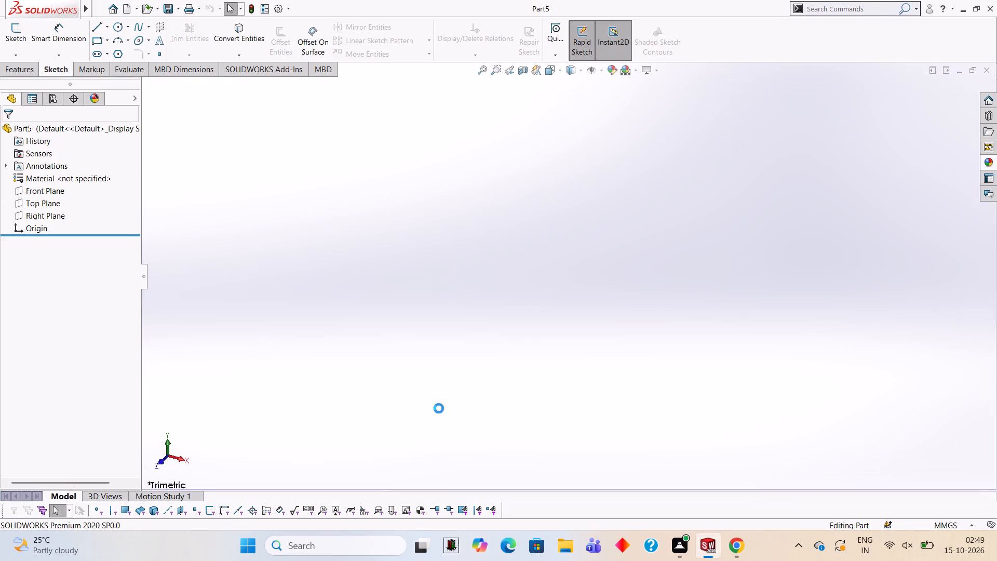
# On the Front Plane, sketch an 80 mm square from connected lines, with its upper-left corner at the origin.
pyautogui.click(56, 195)
pyautogui.click(58, 181)
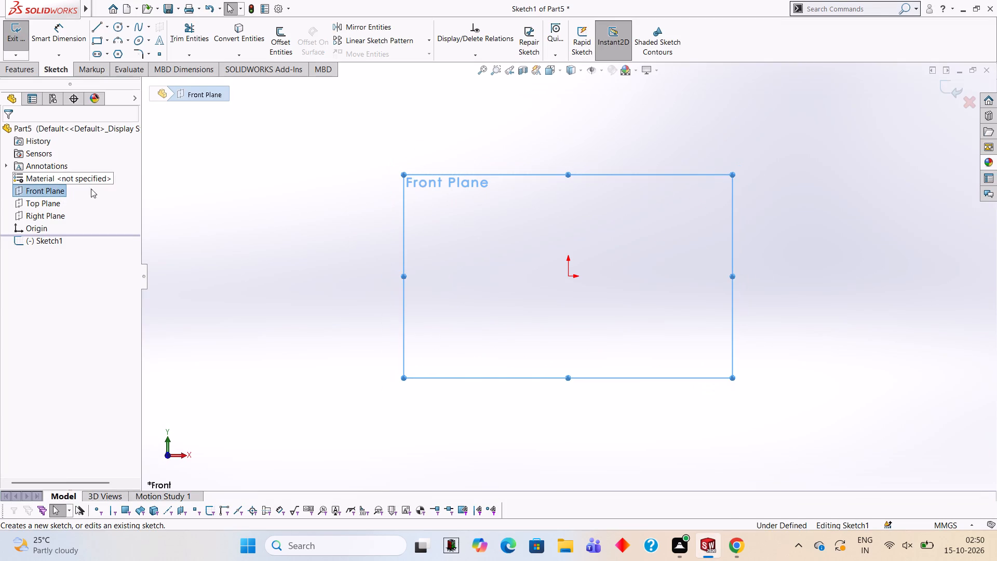
pyautogui.click(455, 235)
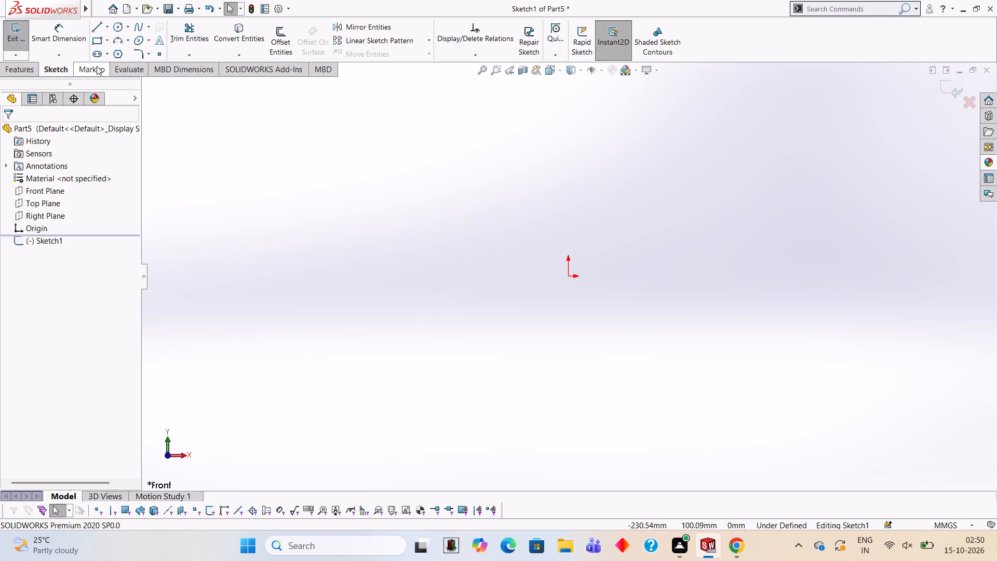
pyautogui.click(95, 26)
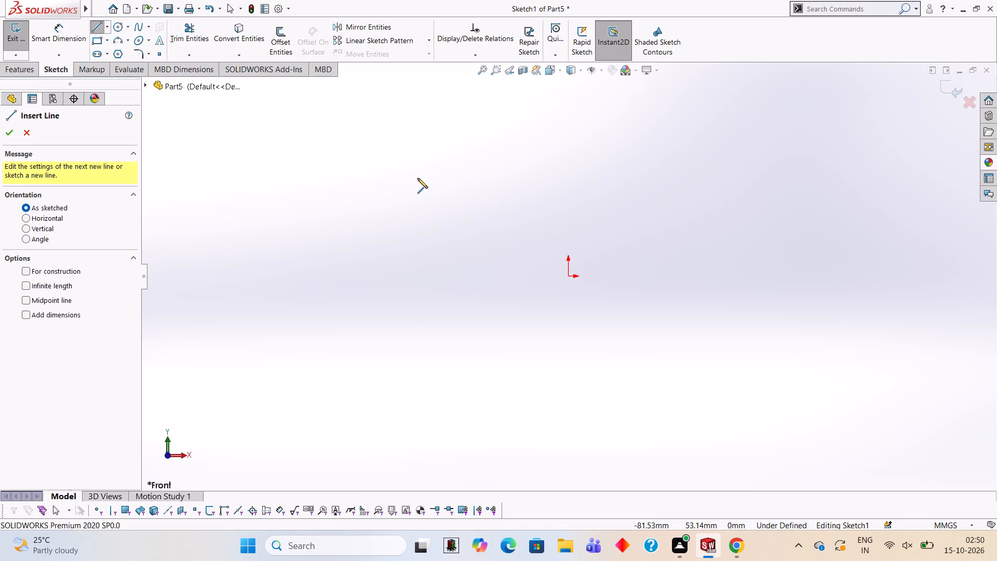
pyautogui.click(567, 277)
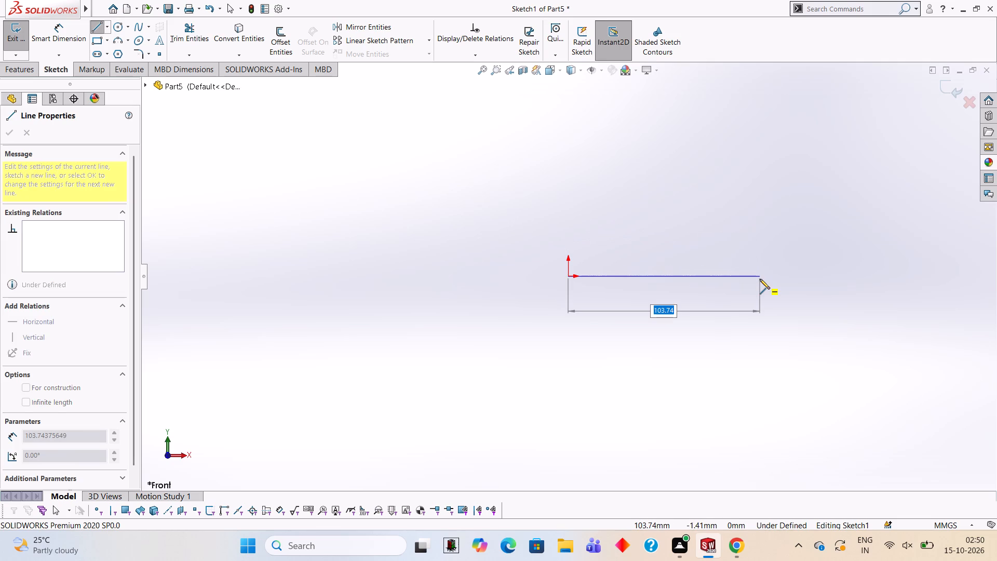
pyautogui.write('80')
pyautogui.press('Return')
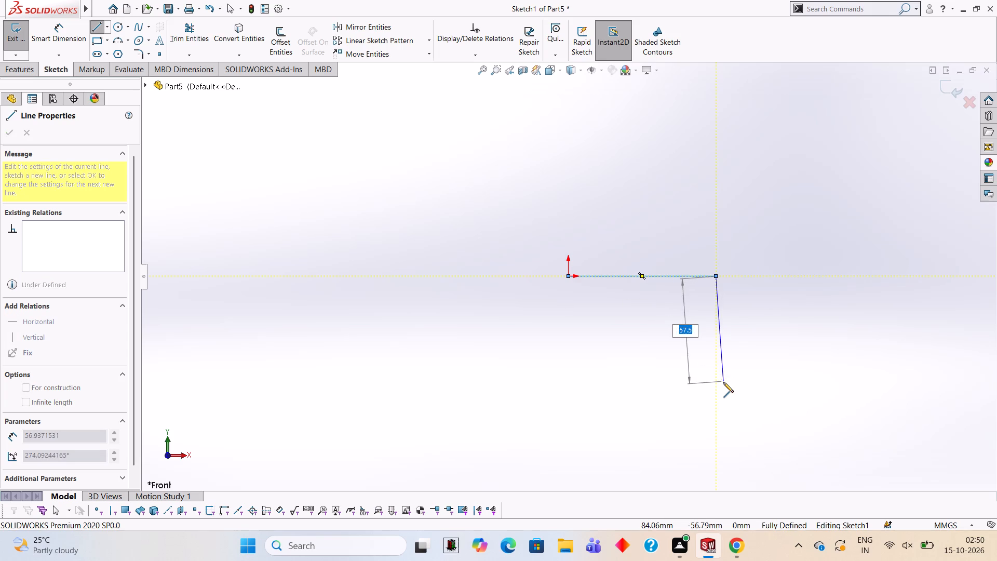
pyautogui.write('80')
pyautogui.press('Return')
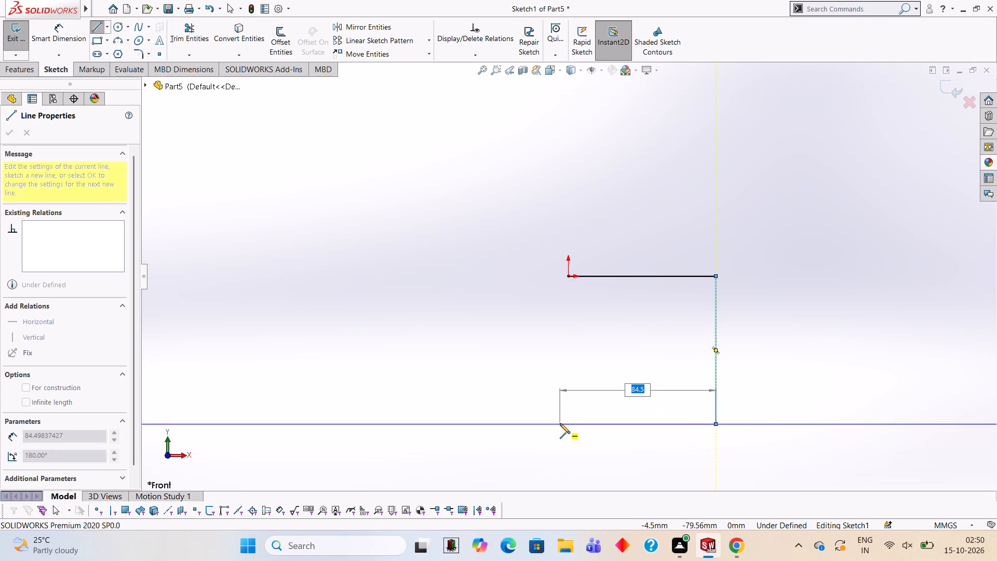
pyautogui.write('80')
pyautogui.press('Return')
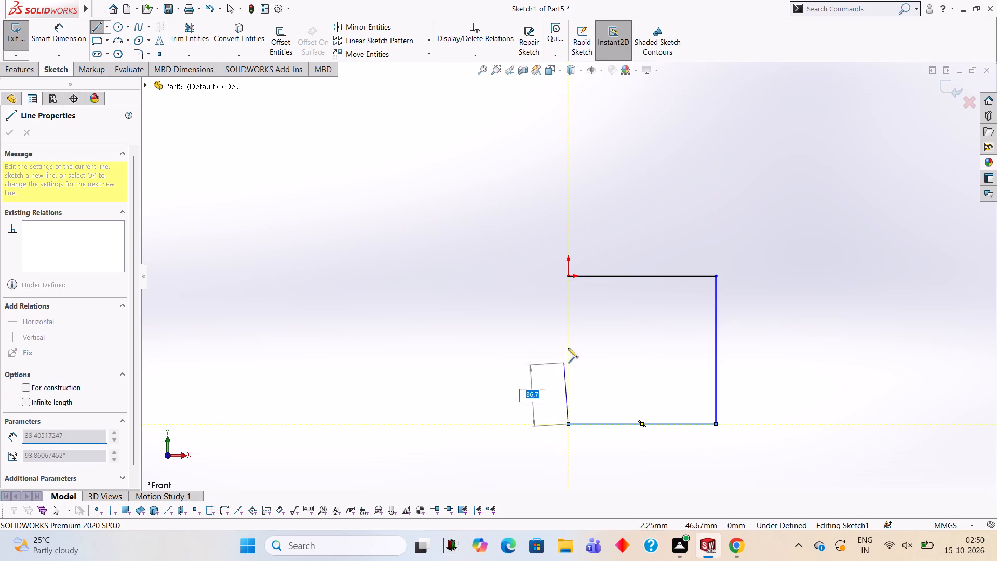
pyautogui.click(566, 275)
pyautogui.press('Escape')
pyautogui.press('Escape')
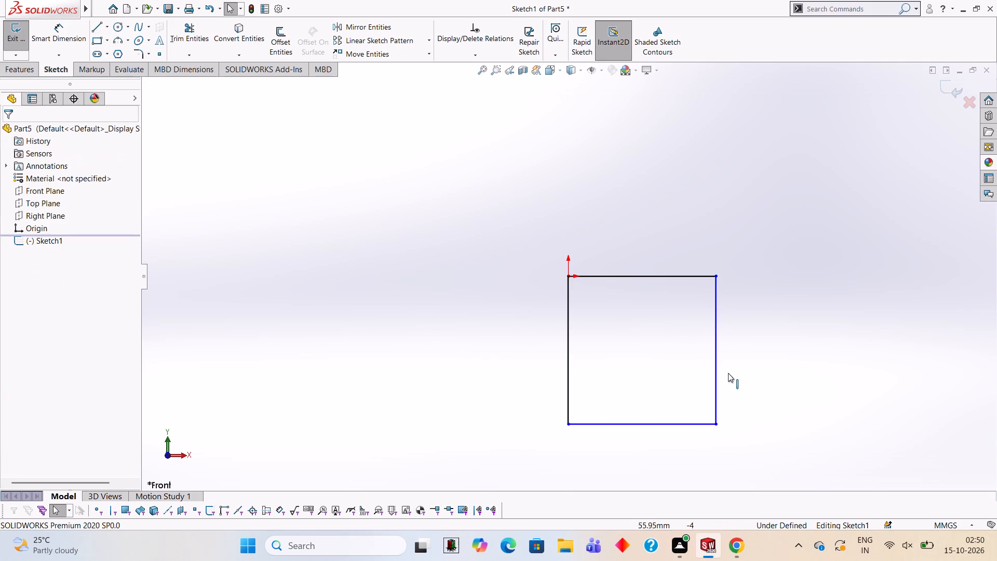
# Add an 80 mm height dimension beside the square and an 80 mm width dimension below it.
pyautogui.scroll(2, 848, 391)
pyautogui.scroll(-2, 845, 389)
pyautogui.click(77, 38)
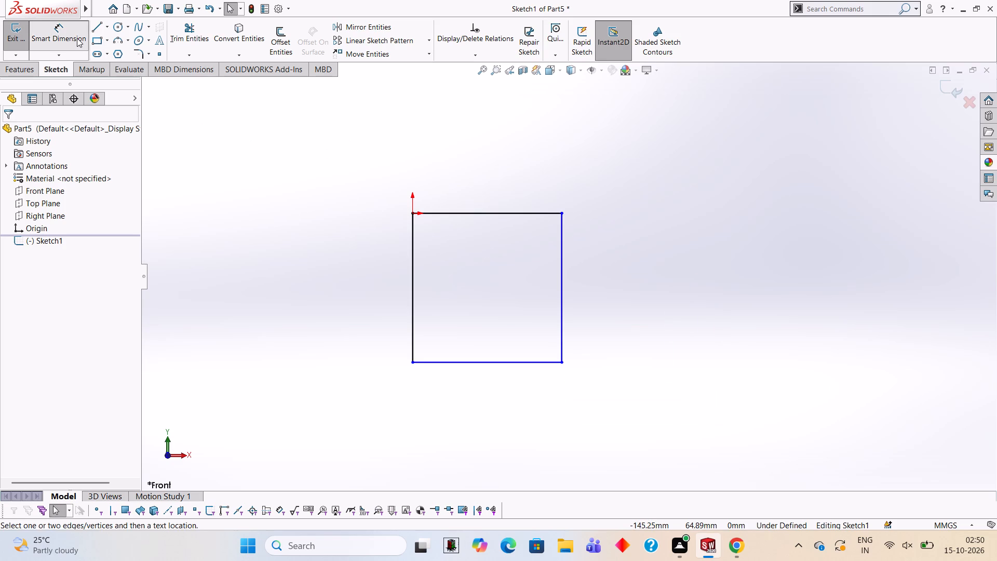
pyautogui.click(481, 215)
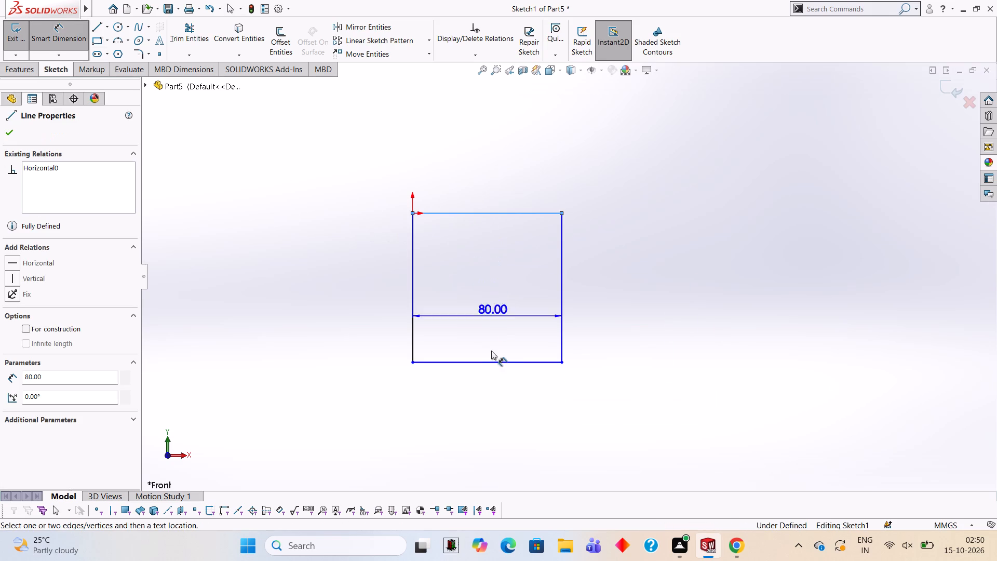
pyautogui.click(493, 363)
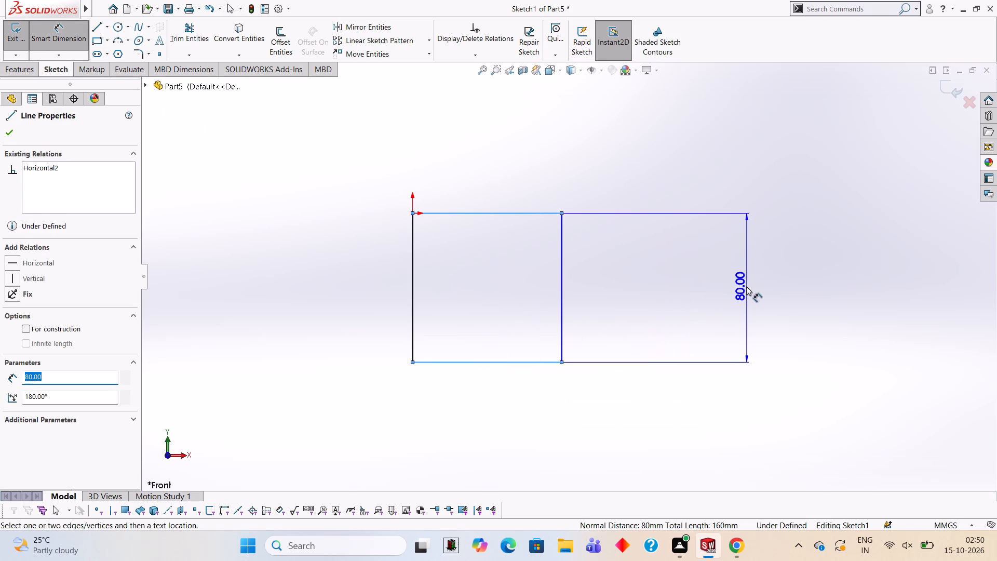
pyautogui.click(746, 286)
pyautogui.click(705, 270)
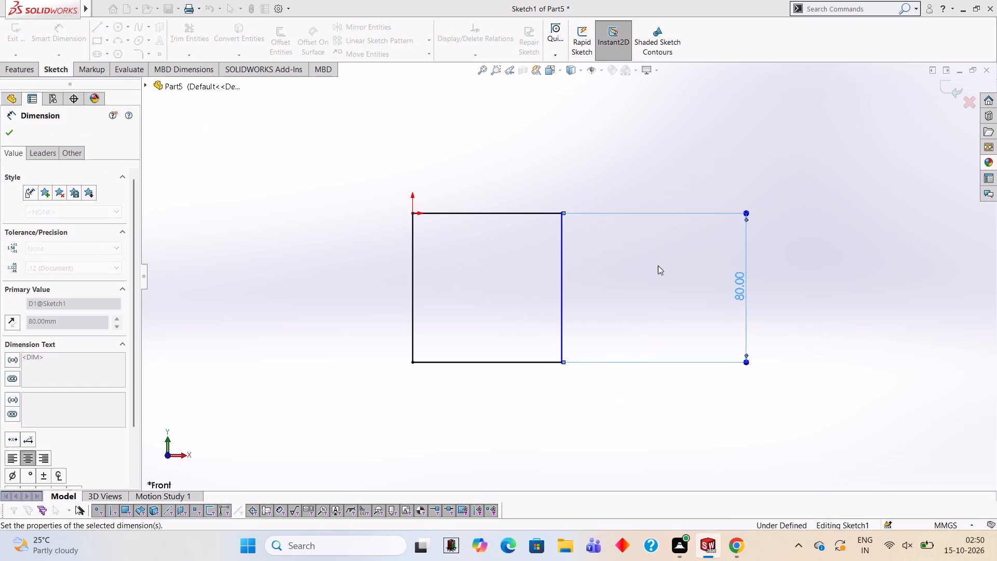
pyautogui.click(658, 265)
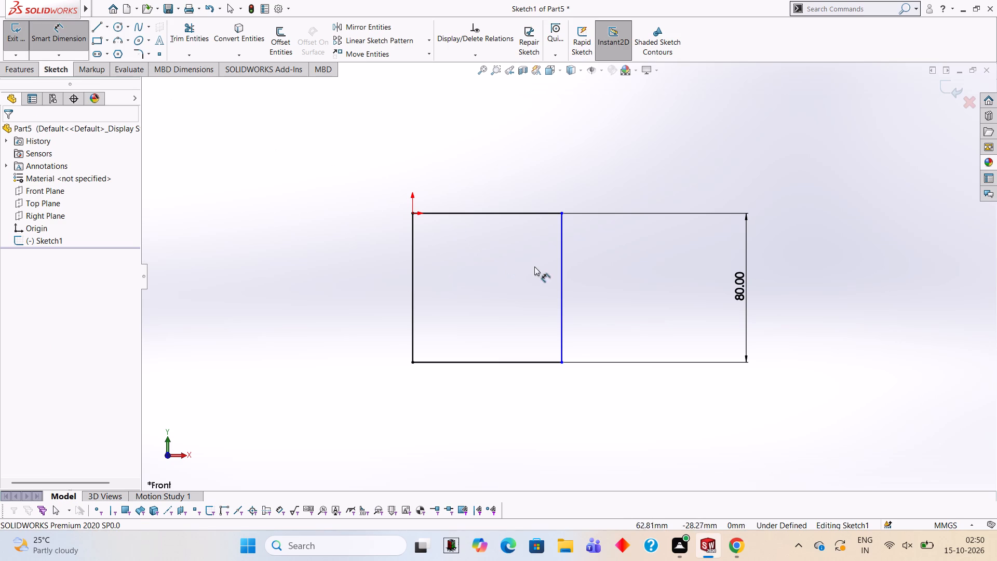
pyautogui.click(563, 276)
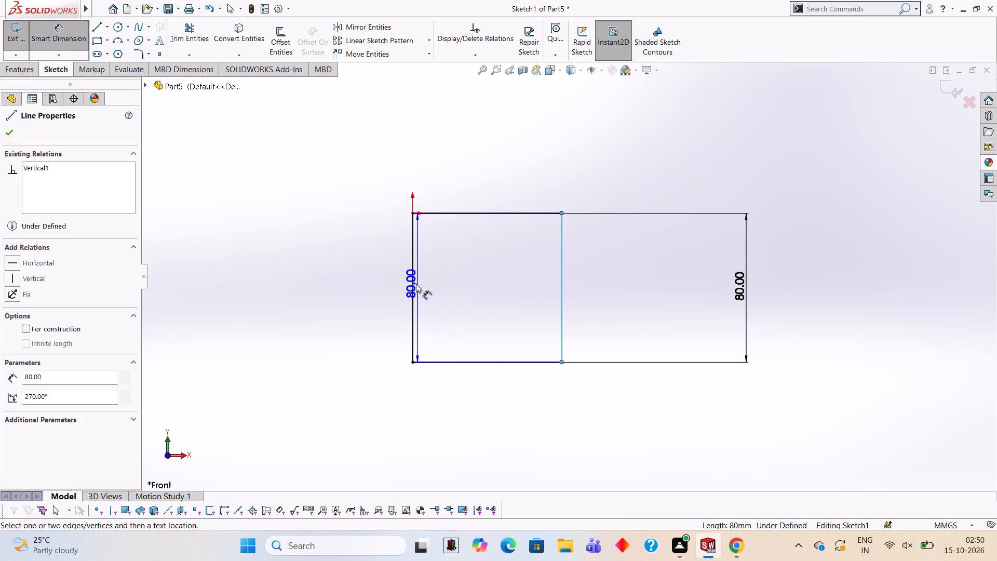
pyautogui.click(411, 284)
pyautogui.click(482, 446)
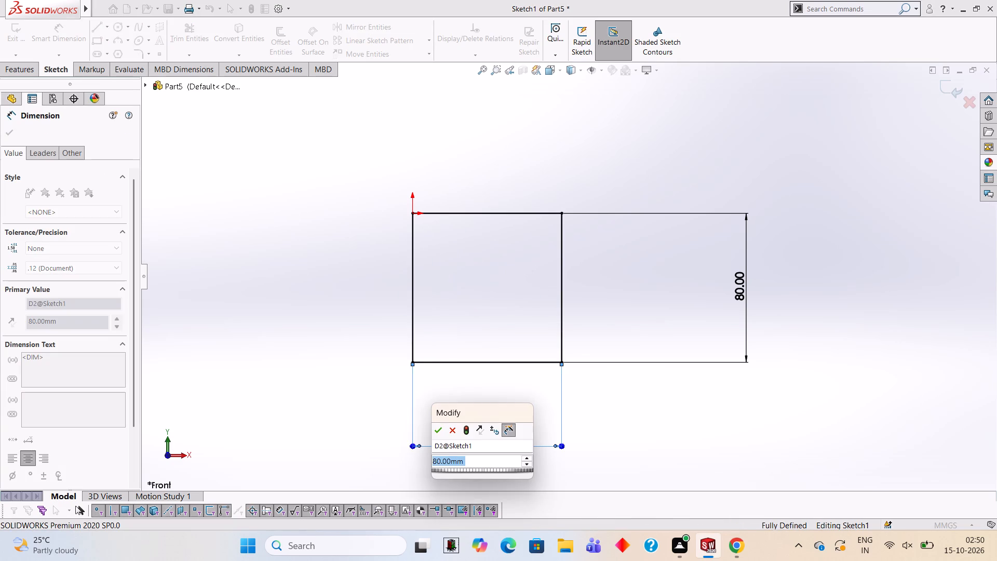
pyautogui.click(438, 429)
pyautogui.click(659, 421)
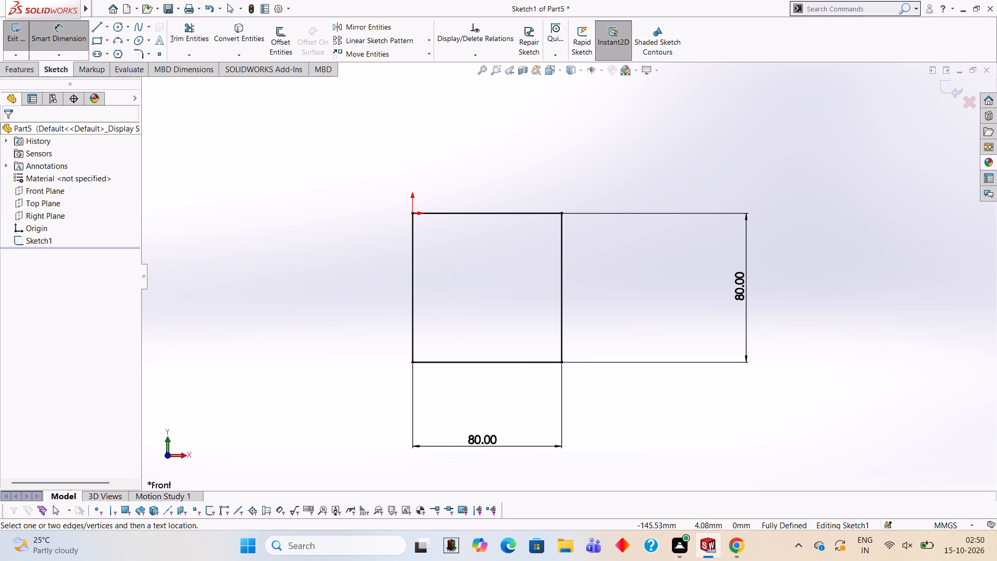
# Extrude the square sketch as a boss with a Blind depth of 15 mm.
pyautogui.click(24, 70)
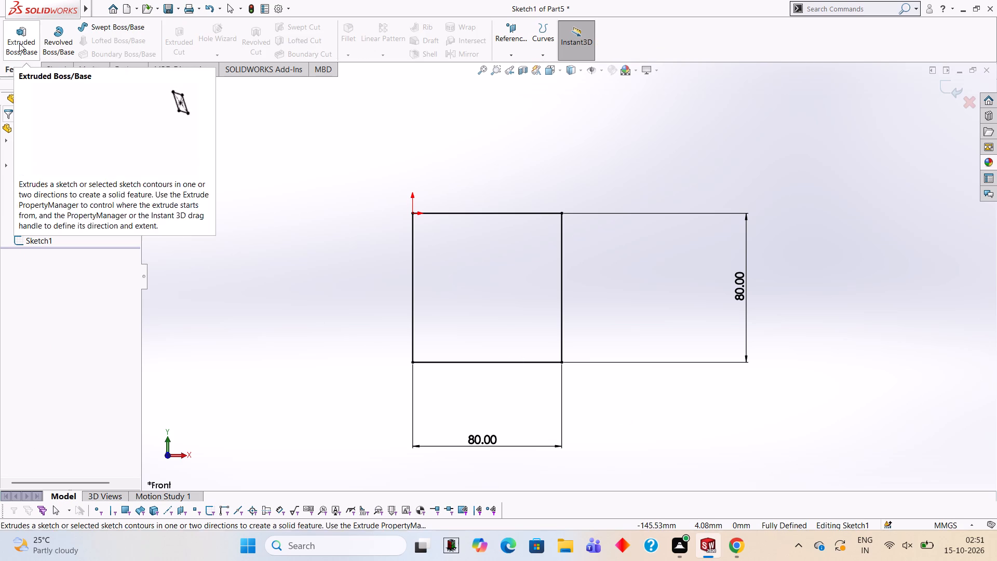
pyautogui.click(19, 43)
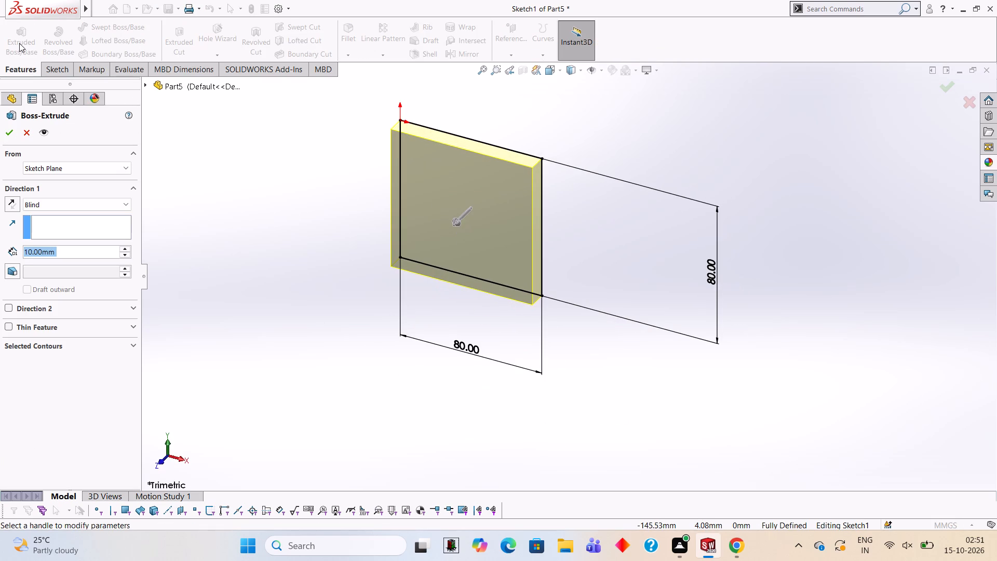
pyautogui.write('15')
pyautogui.press('Return')
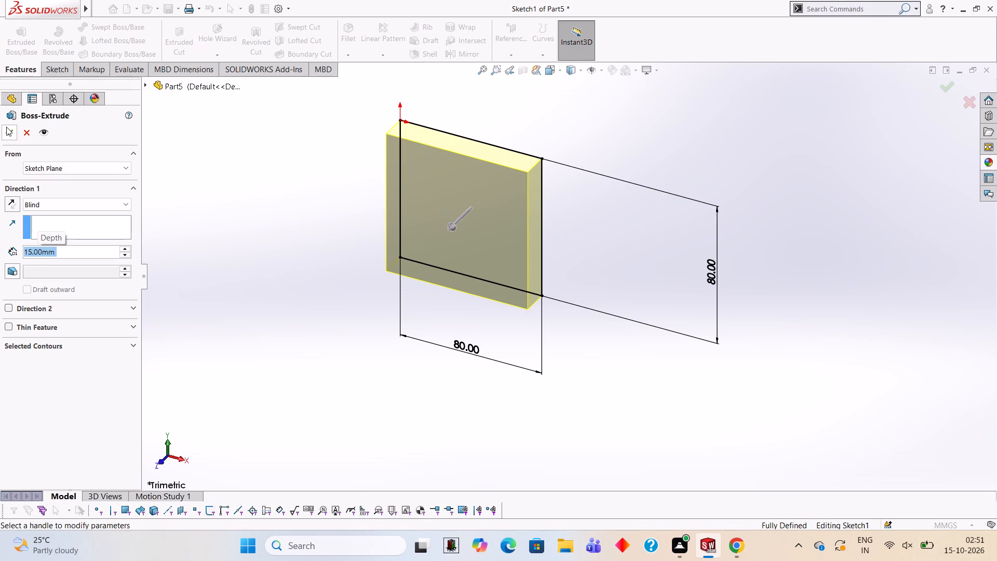
pyautogui.click(7, 127)
pyautogui.click(222, 184)
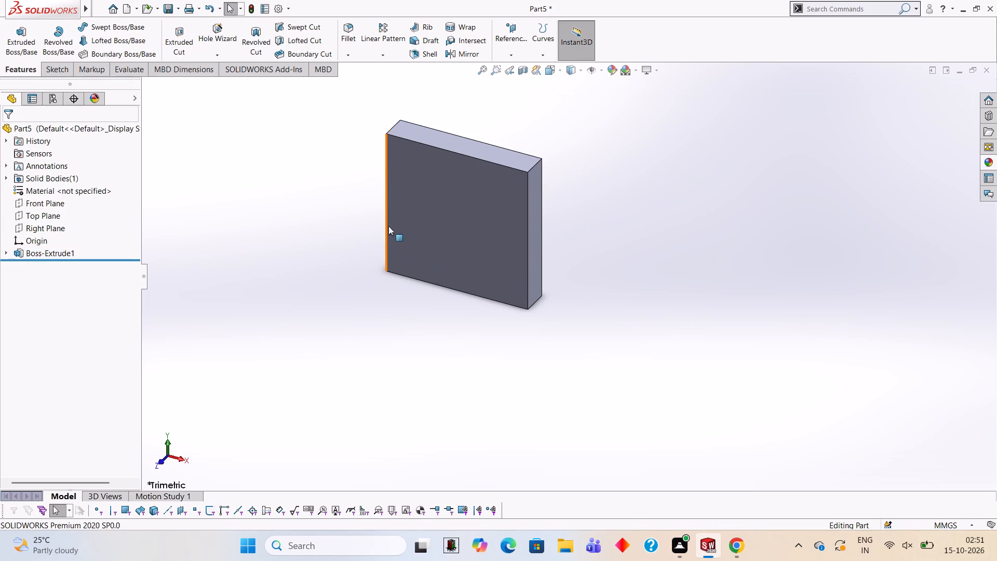
# Start a new sketch on the plate's 15 mm wide right side face, viewed face-on.
pyautogui.moveTo(454, 274); pyautogui.dragTo(508, 174, button='middle')
pyautogui.moveTo(516, 316); pyautogui.dragTo(513, 233, button='middle')
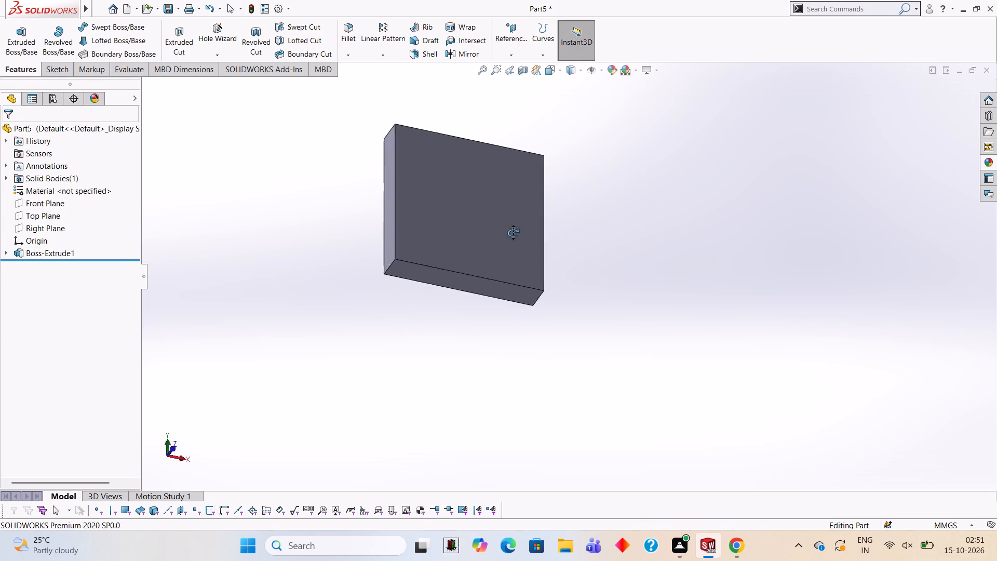
pyautogui.moveTo(513, 233); pyautogui.dragTo(388, 319, button='middle')
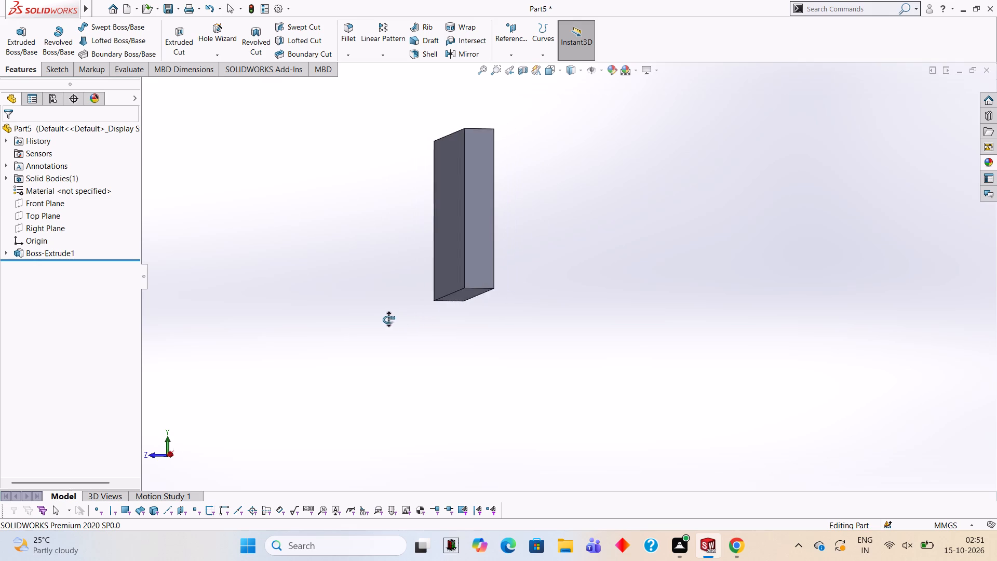
pyautogui.moveTo(388, 319); pyautogui.dragTo(387, 319, button='middle')
pyautogui.moveTo(442, 275); pyautogui.dragTo(457, 303, button='middle')
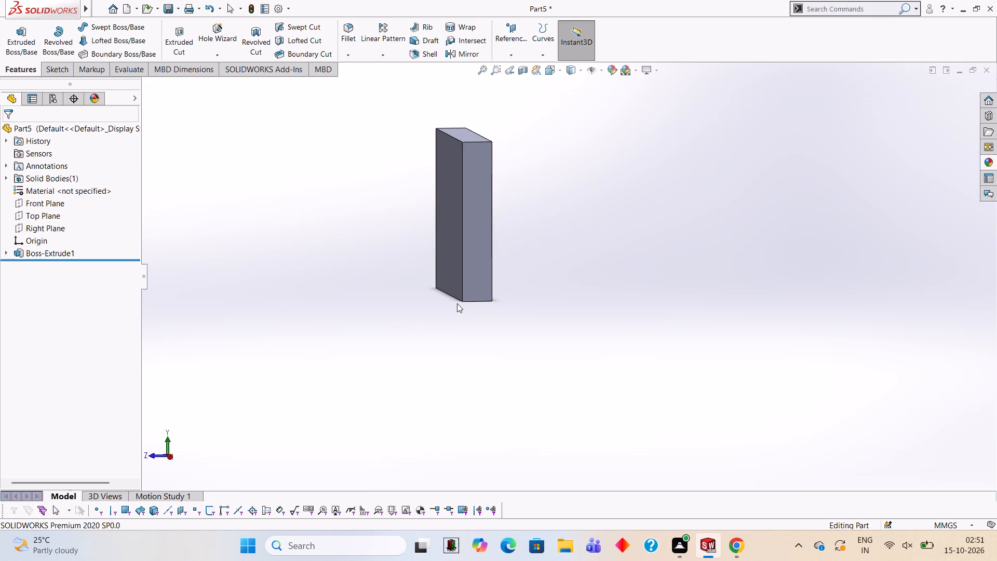
pyautogui.click(480, 212)
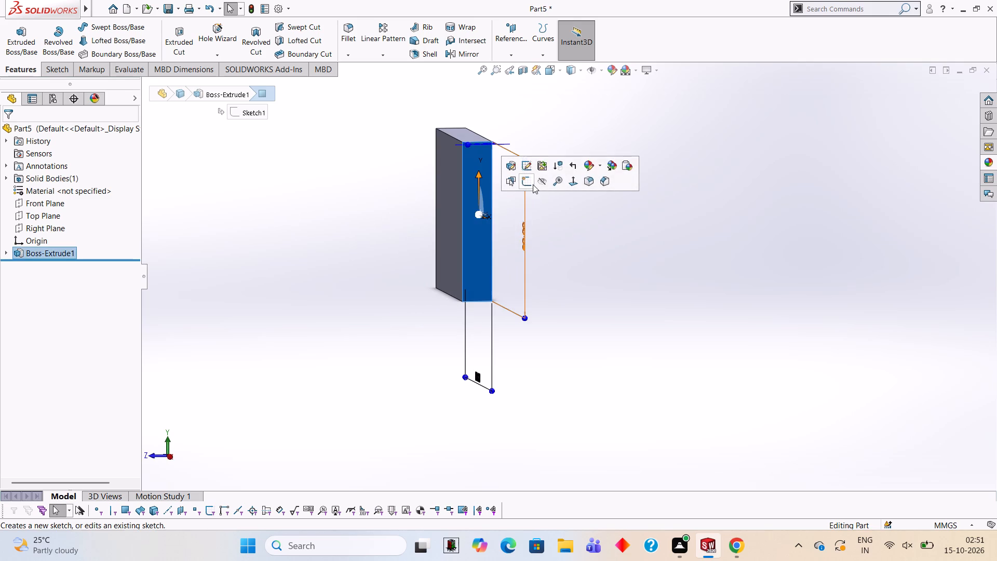
pyautogui.click(523, 180)
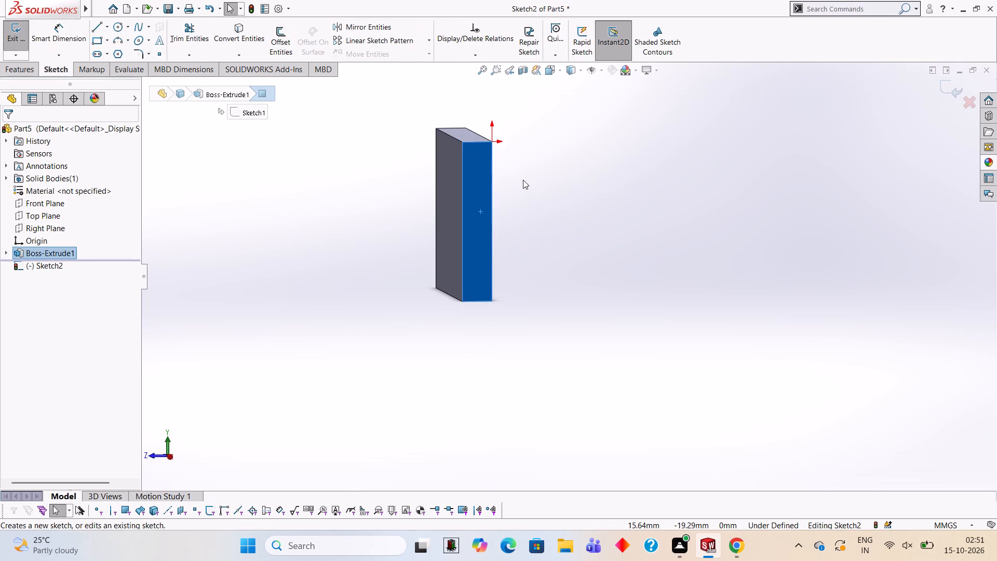
pyautogui.hotkey('ctrl', '8')
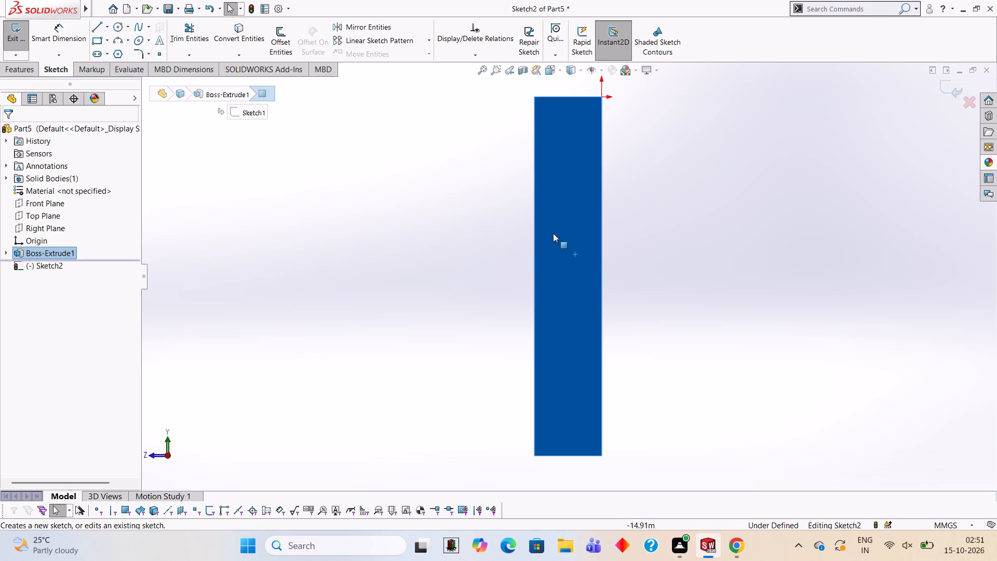
pyautogui.scroll(2, 723, 328)
pyautogui.scroll(-1, 723, 328)
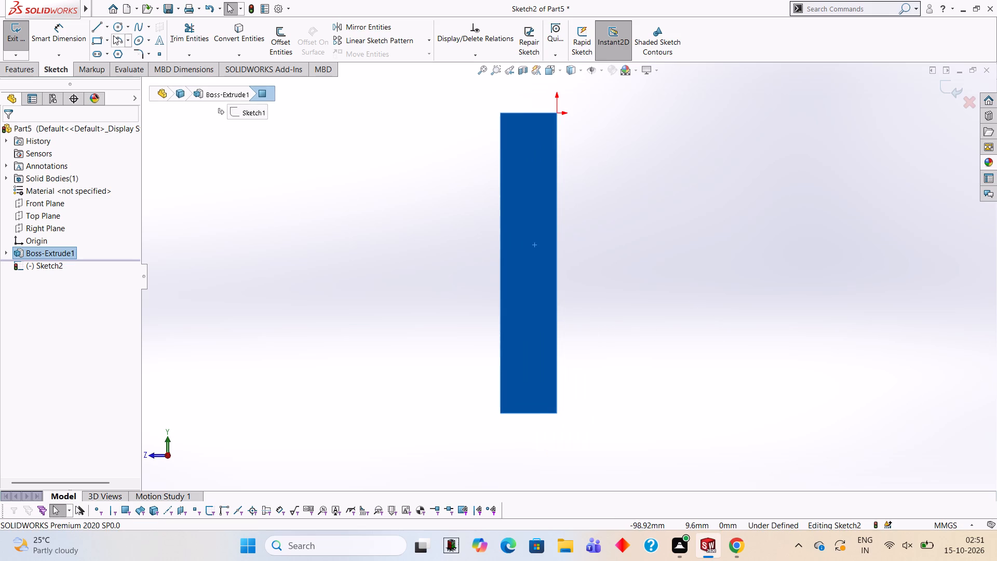
# Draw a 25 mm line up the back edge from the bottom corner, then a 5 x 20 mm rectangle projecting outward from its upper end.
pyautogui.click(101, 28)
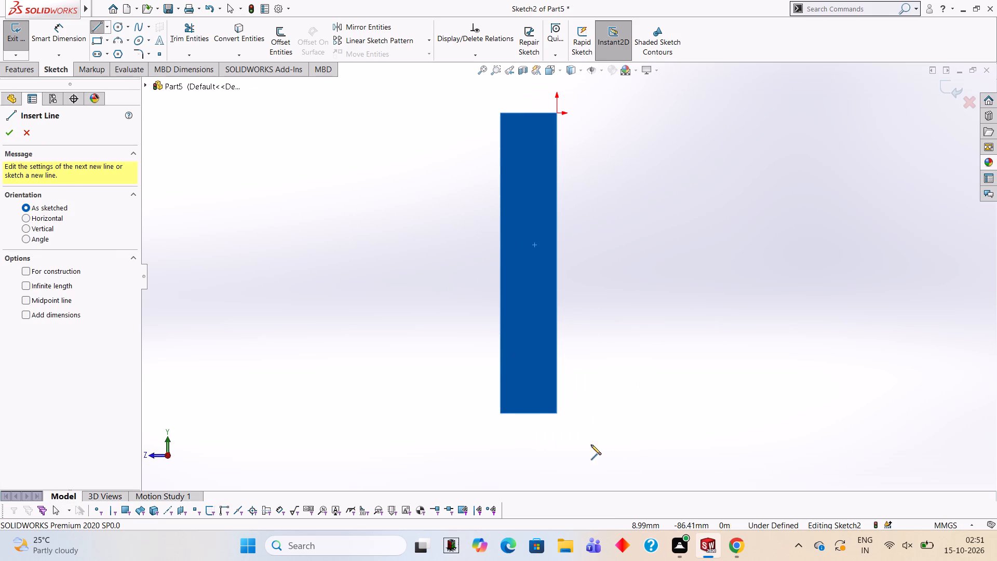
pyautogui.click(557, 413)
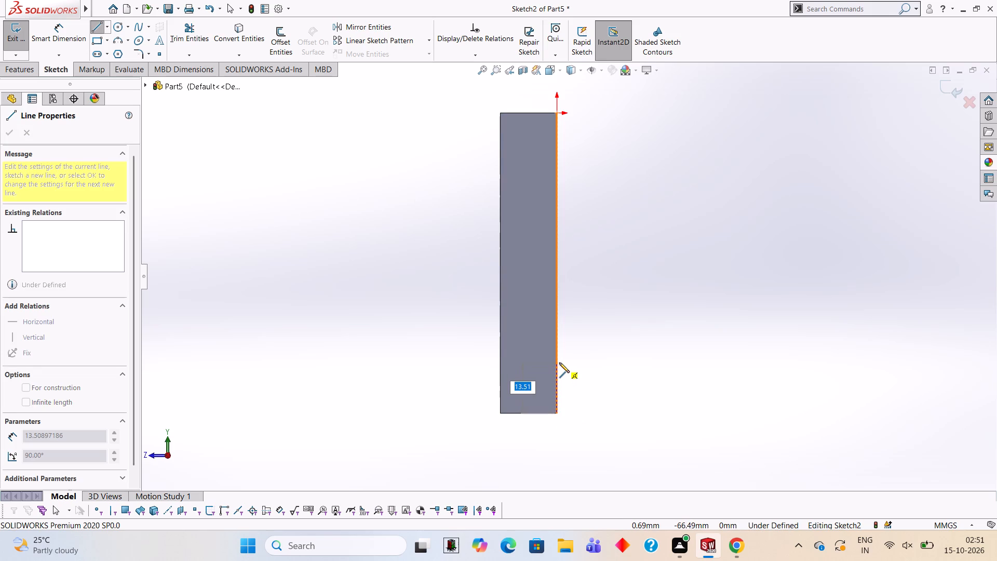
pyautogui.write('25')
pyautogui.press('Return')
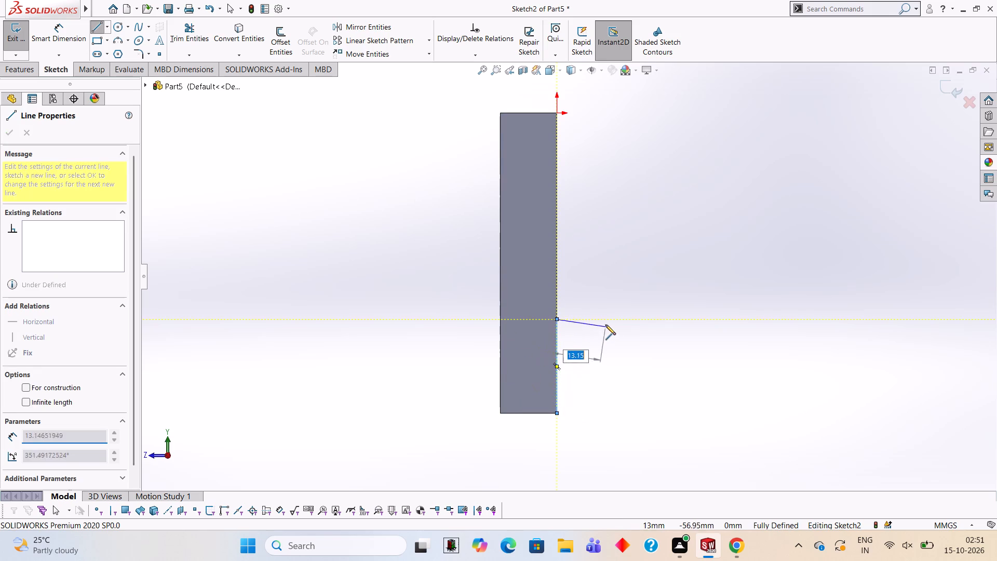
pyautogui.press('5')
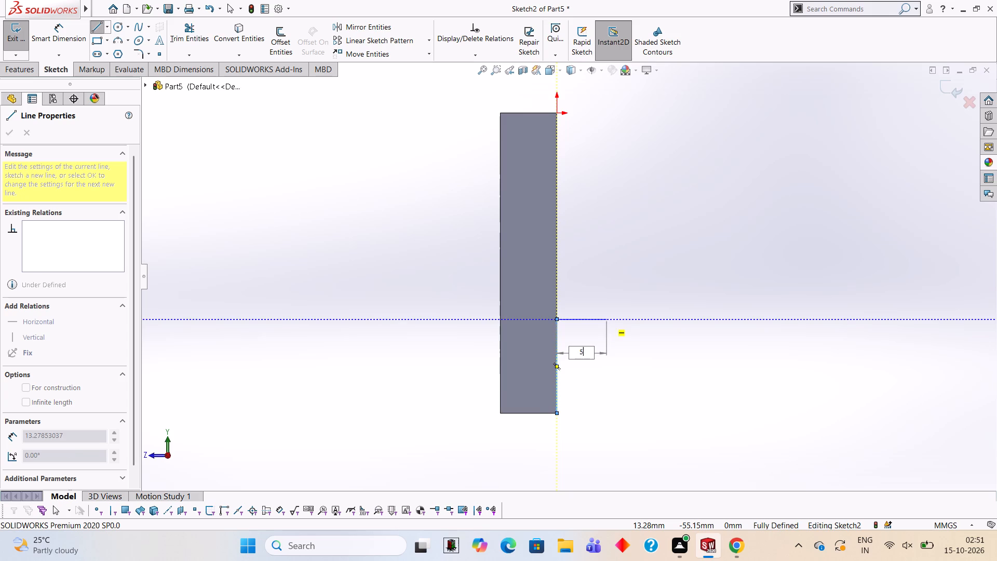
pyautogui.press('Return')
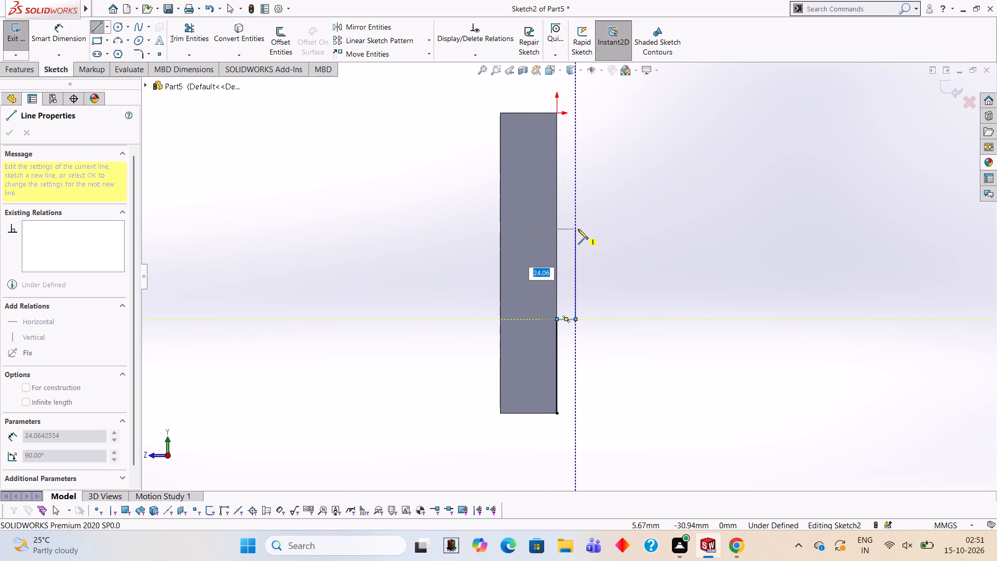
pyautogui.write('20')
pyautogui.press('Return')
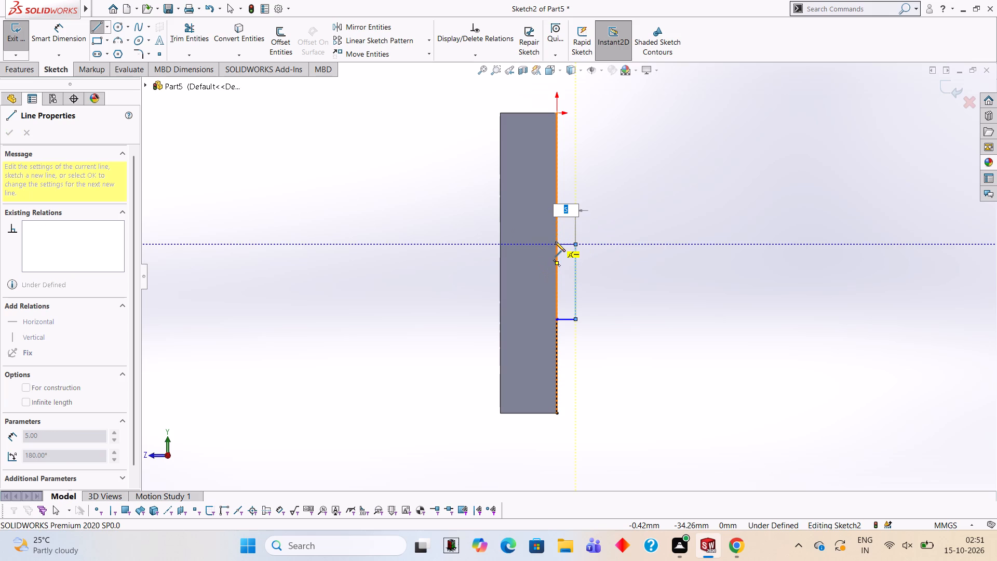
pyautogui.press('5')
pyautogui.press('Return')
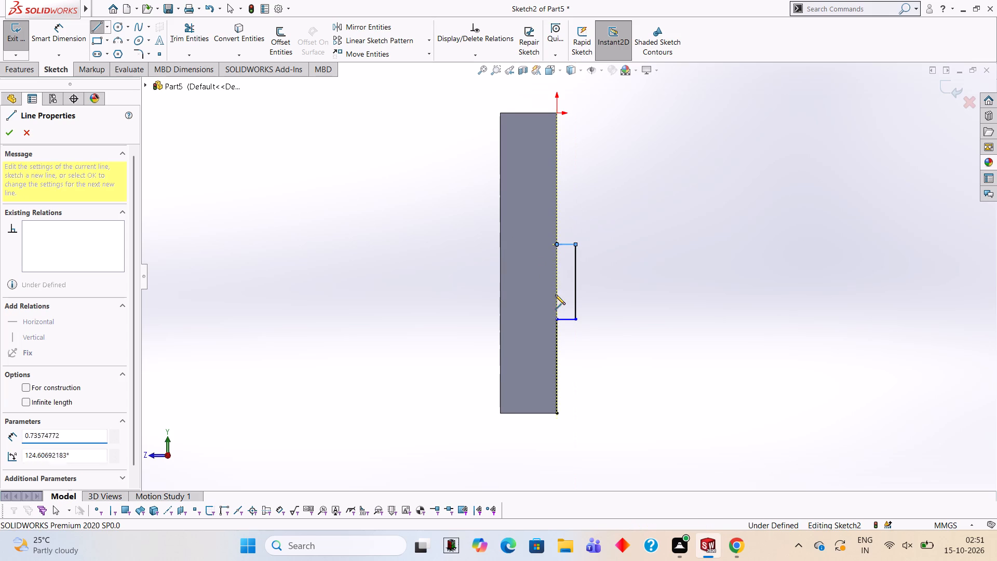
pyautogui.click(556, 320)
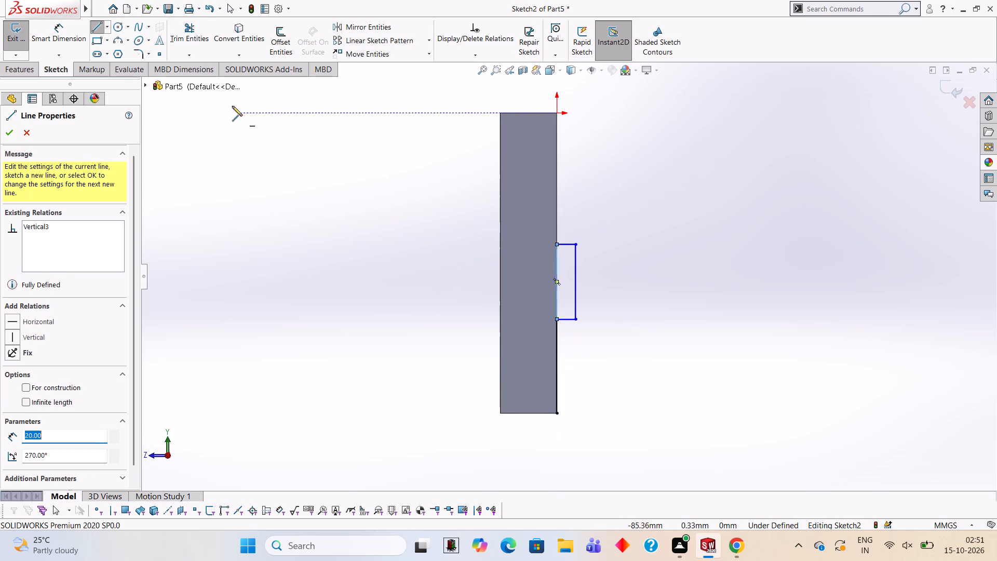
# Trim away the 25 mm locating line below the rectangle.
pyautogui.click(199, 44)
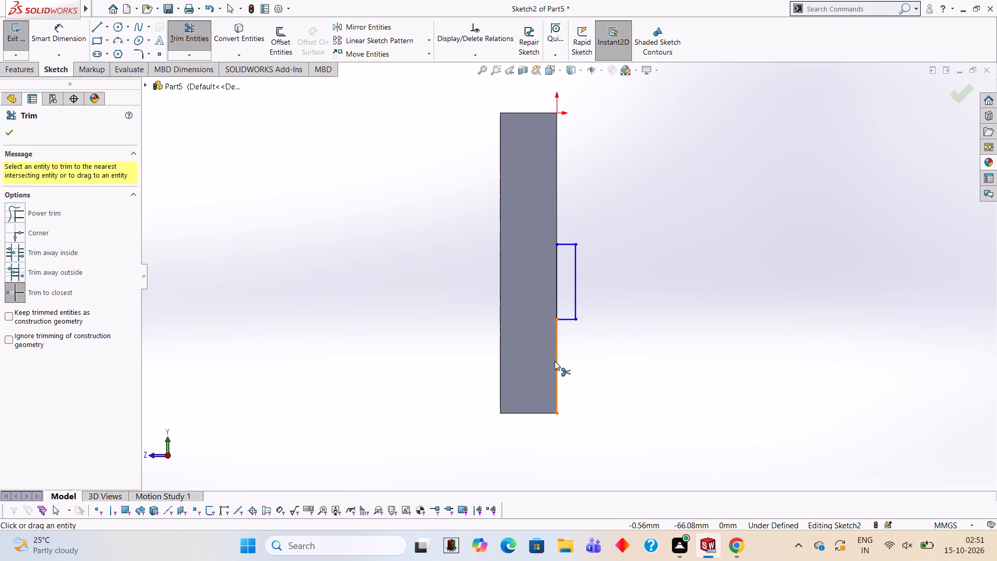
pyautogui.click(555, 361)
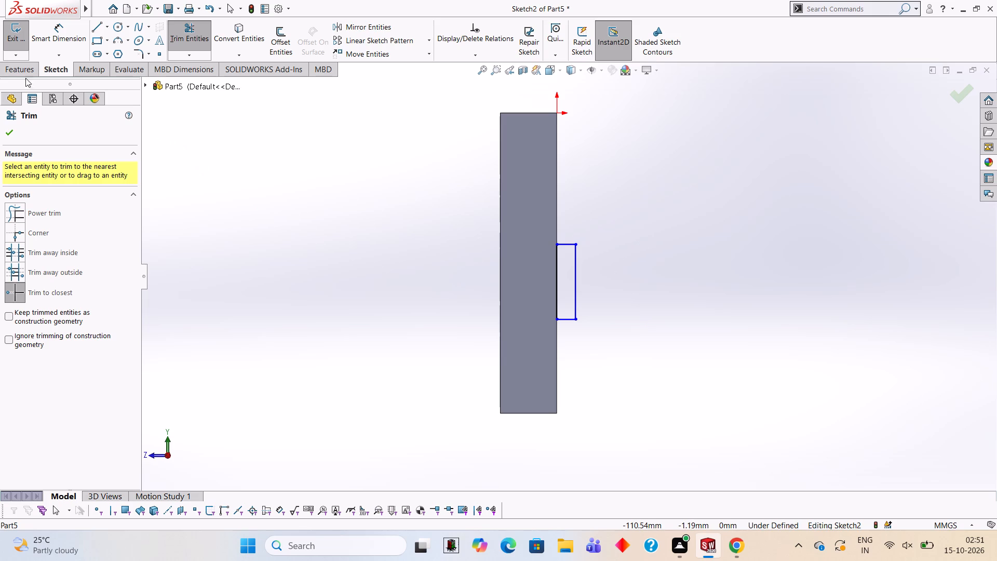
# Extrude the rectangle as a merged boss in the reversed direction across the plate's back, with a Blind depth of 80 mm.
pyautogui.click(20, 76)
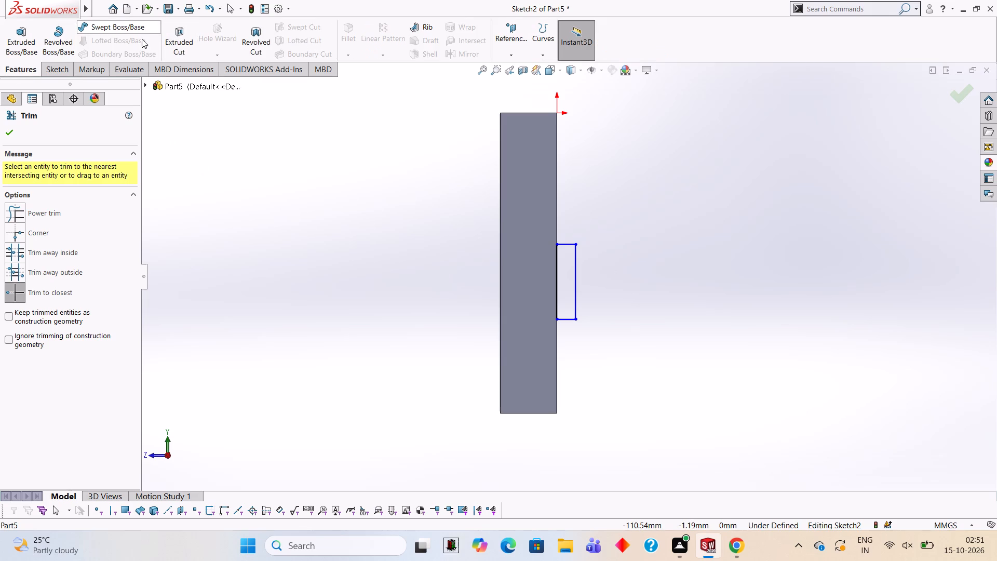
pyautogui.click(3, 30)
pyautogui.moveTo(365, 264); pyautogui.dragTo(409, 273, button='middle')
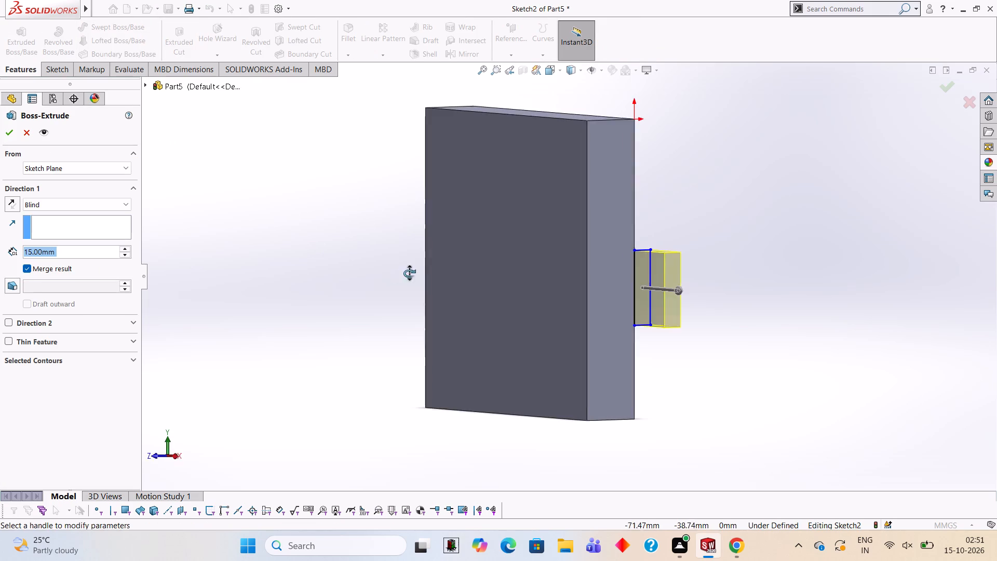
pyautogui.moveTo(409, 273); pyautogui.dragTo(456, 286, button='middle')
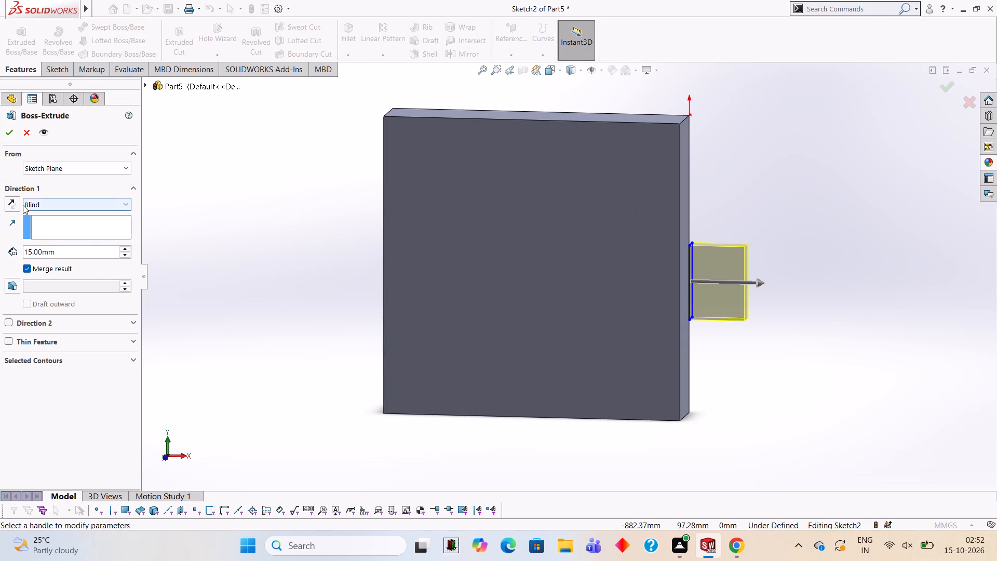
pyautogui.click(16, 202)
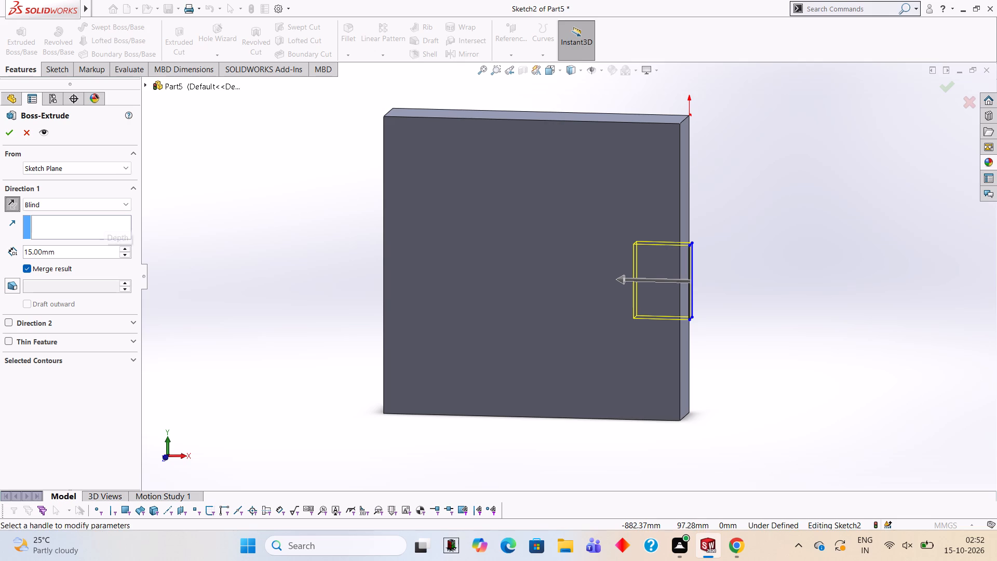
pyautogui.click(99, 257)
pyautogui.press('BackSpace')
pyautogui.press('Delete')
pyautogui.press('Delete')
pyautogui.press('Delete')
pyautogui.press('Delete')
pyautogui.press('Delete')
pyautogui.press('Delete')
pyautogui.press('BackSpace')
pyautogui.press('BackSpace')
pyautogui.press('BackSpace')
pyautogui.press('BackSpace')
pyautogui.press('BackSpace')
pyautogui.press('BackSpace')
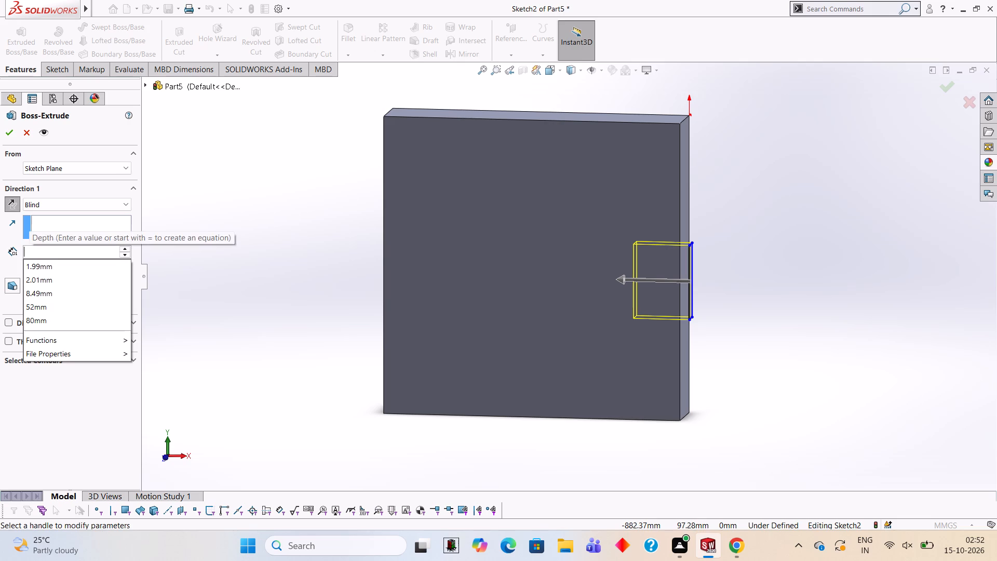
pyautogui.write('80')
pyautogui.press('Return')
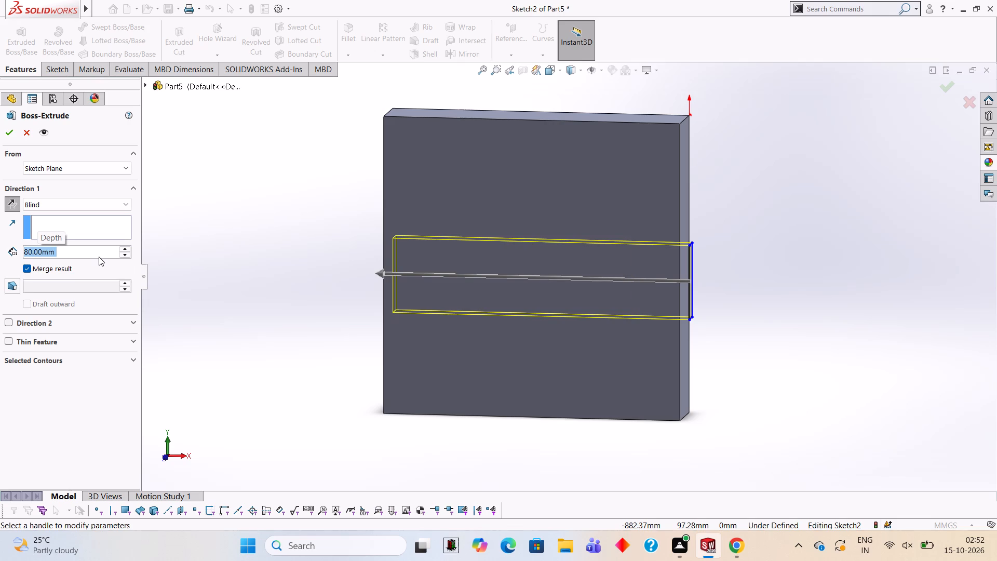
pyautogui.moveTo(412, 312); pyautogui.dragTo(416, 304, button='middle')
pyautogui.click(10, 132)
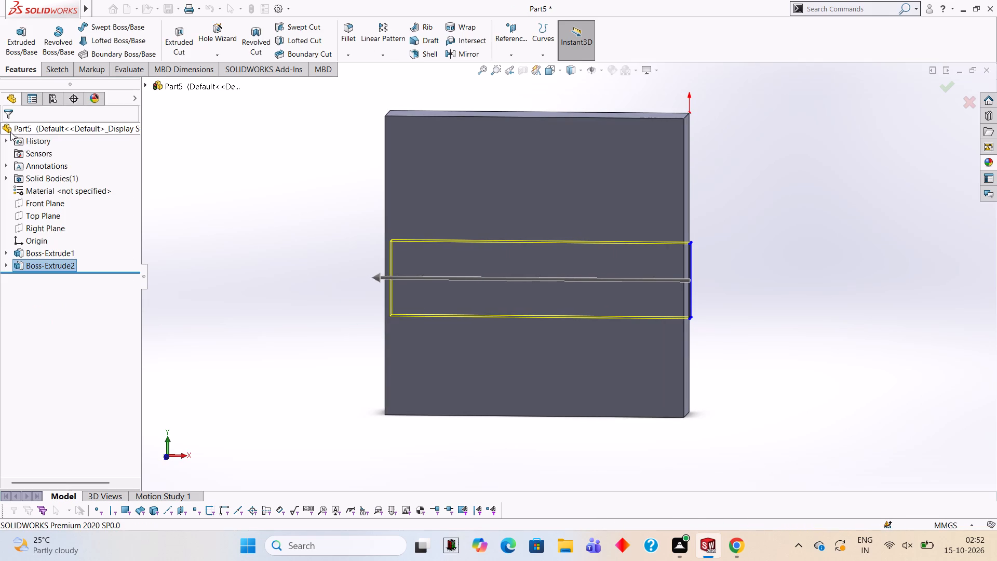
pyautogui.click(204, 201)
# Start a new sketch on the plate's top face, viewed face-on.
pyautogui.moveTo(210, 206); pyautogui.dragTo(272, 242, button='right')
pyautogui.scroll(1, 234, 221)
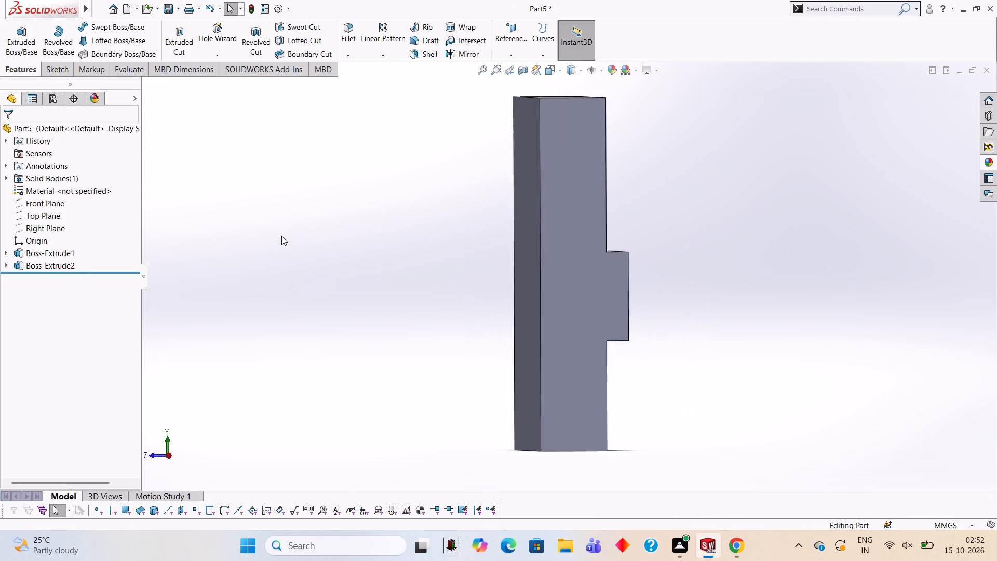
pyautogui.moveTo(543, 274); pyautogui.dragTo(548, 300, button='middle')
pyautogui.moveTo(562, 270); pyautogui.dragTo(559, 259, button='middle')
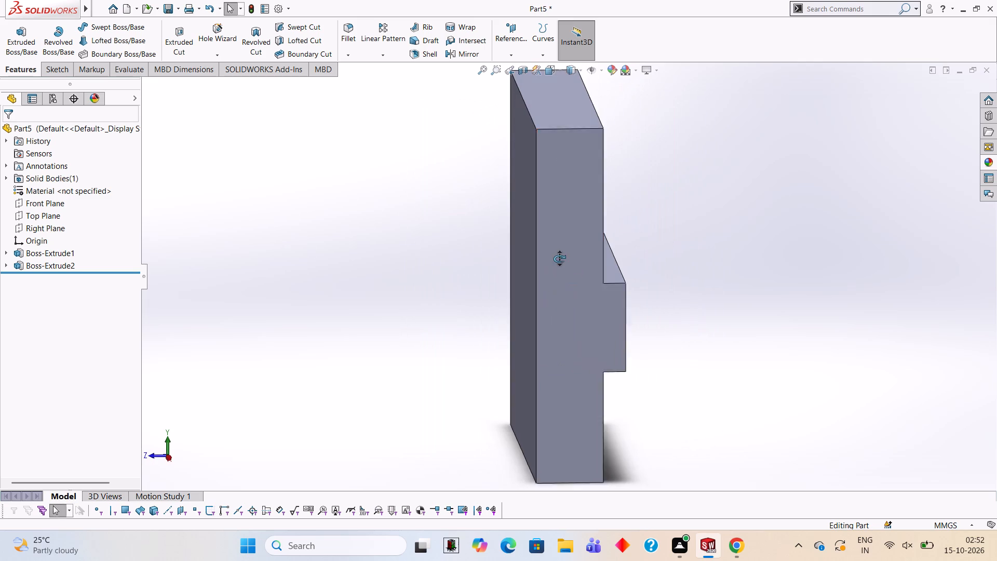
pyautogui.moveTo(559, 259); pyautogui.dragTo(558, 220, button='middle')
pyautogui.moveTo(556, 223); pyautogui.dragTo(571, 234, button='middle')
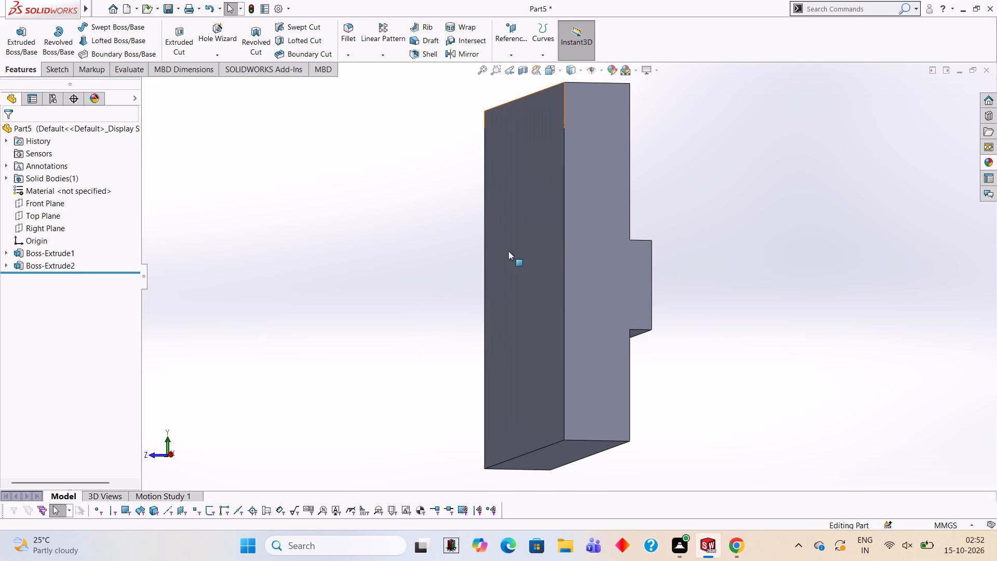
pyautogui.moveTo(483, 288); pyautogui.dragTo(499, 304, button='middle')
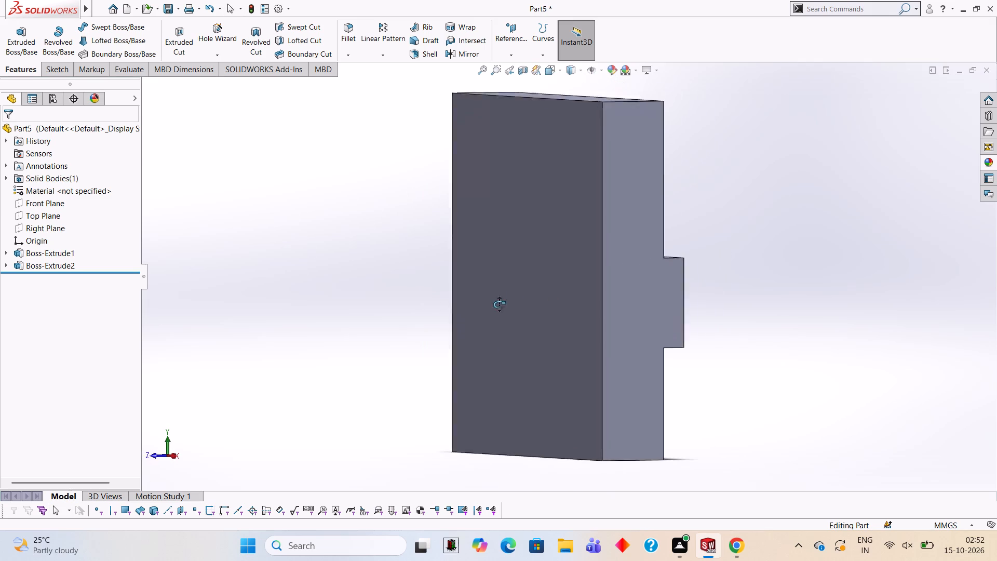
pyautogui.moveTo(499, 304); pyautogui.dragTo(527, 293, button='middle')
pyautogui.moveTo(613, 236); pyautogui.dragTo(466, 407, button='middle')
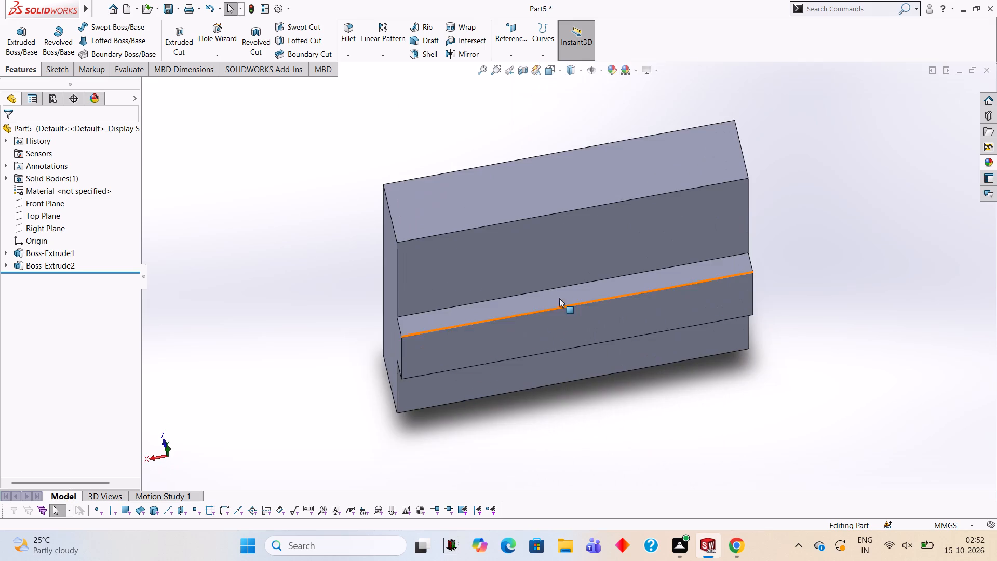
pyautogui.moveTo(555, 314); pyautogui.dragTo(547, 444, button='middle')
pyautogui.click(587, 251)
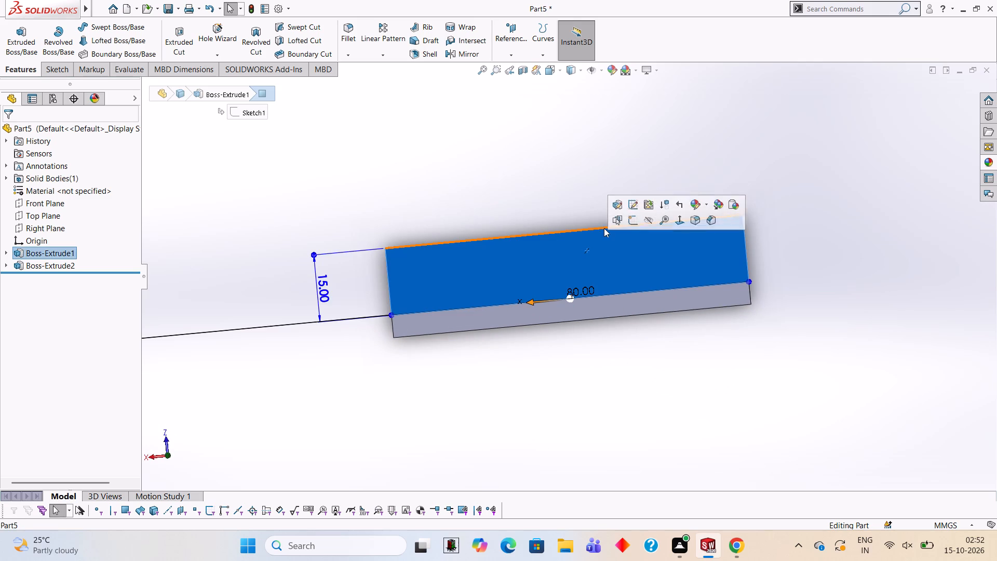
pyautogui.click(636, 225)
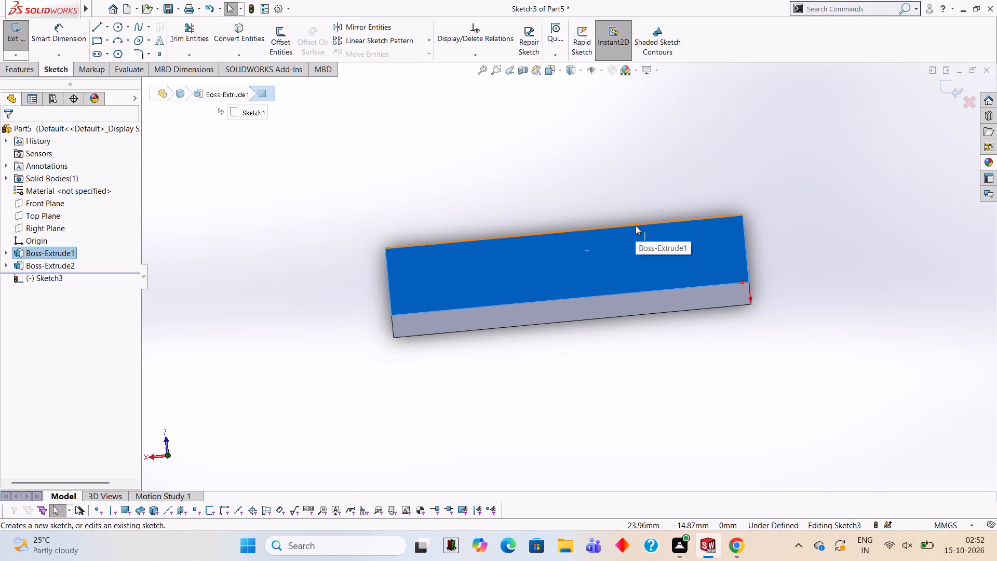
pyautogui.hotkey('ctrl', '8')
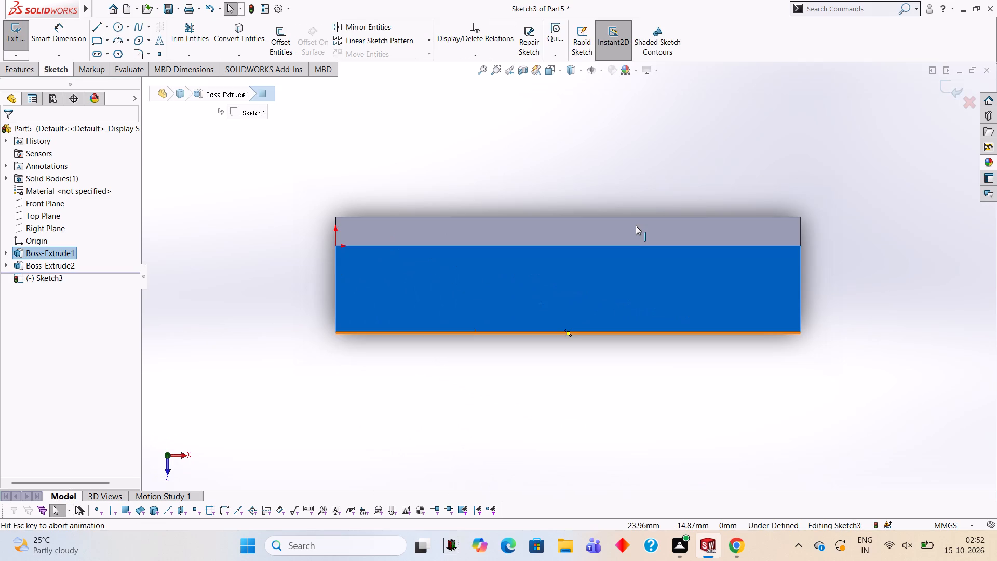
pyautogui.scroll(2, 678, 360)
pyautogui.scroll(-2, 677, 360)
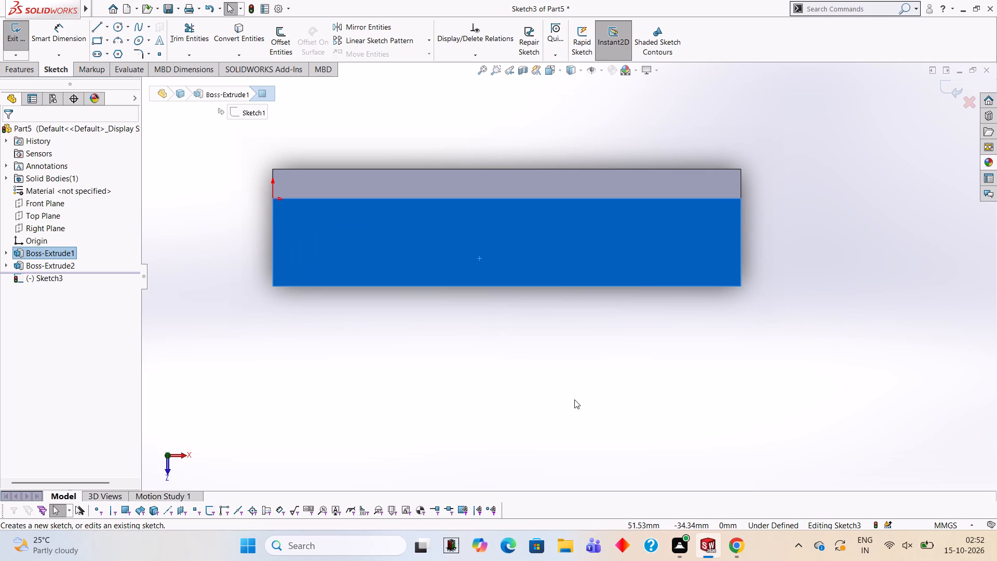
# Draw a 25 mm line straight outward from the plate's front corner on the origin side, perpendicular to the front edge.
pyautogui.scroll(1, 580, 421)
pyautogui.scroll(-1, 570, 402)
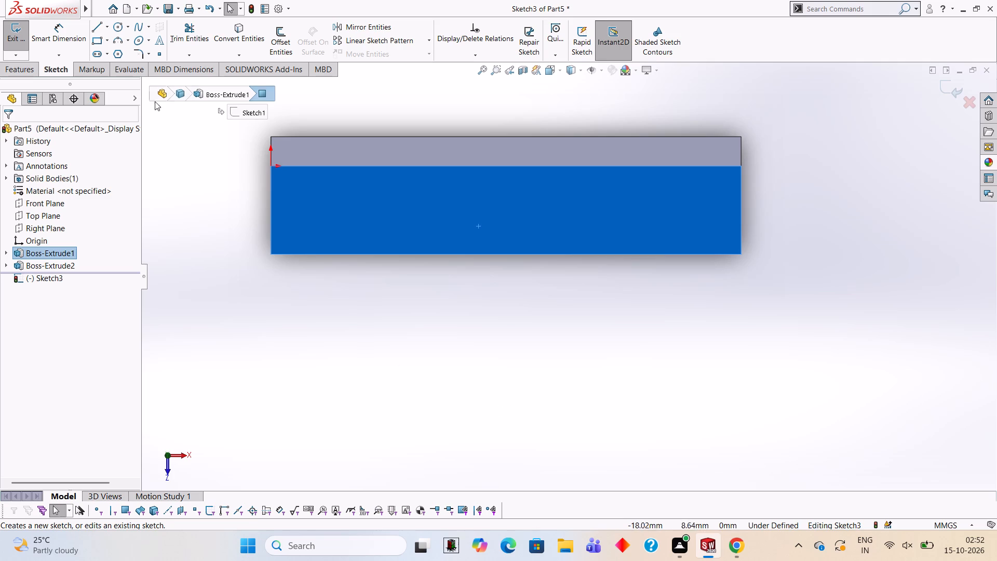
pyautogui.click(93, 23)
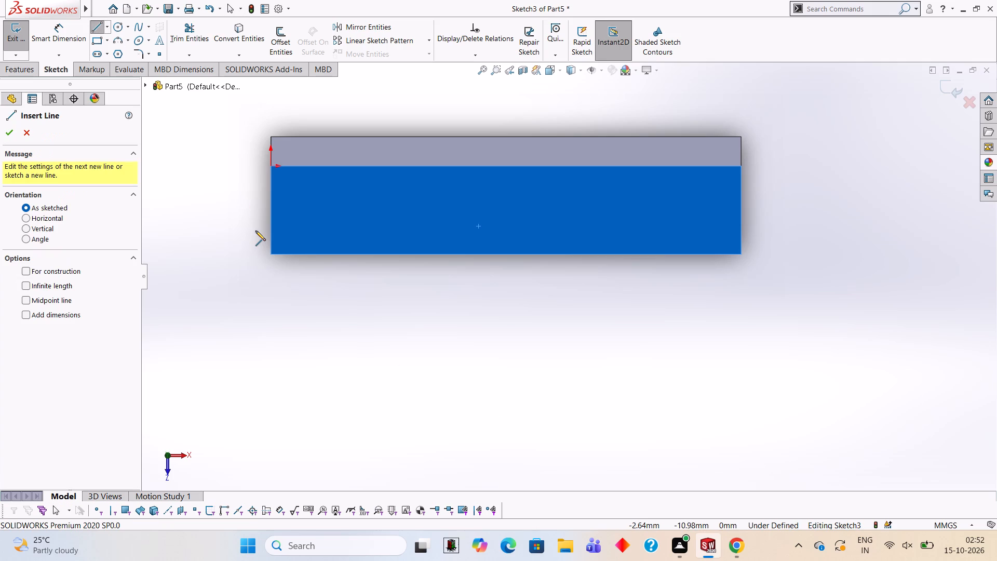
pyautogui.click(271, 255)
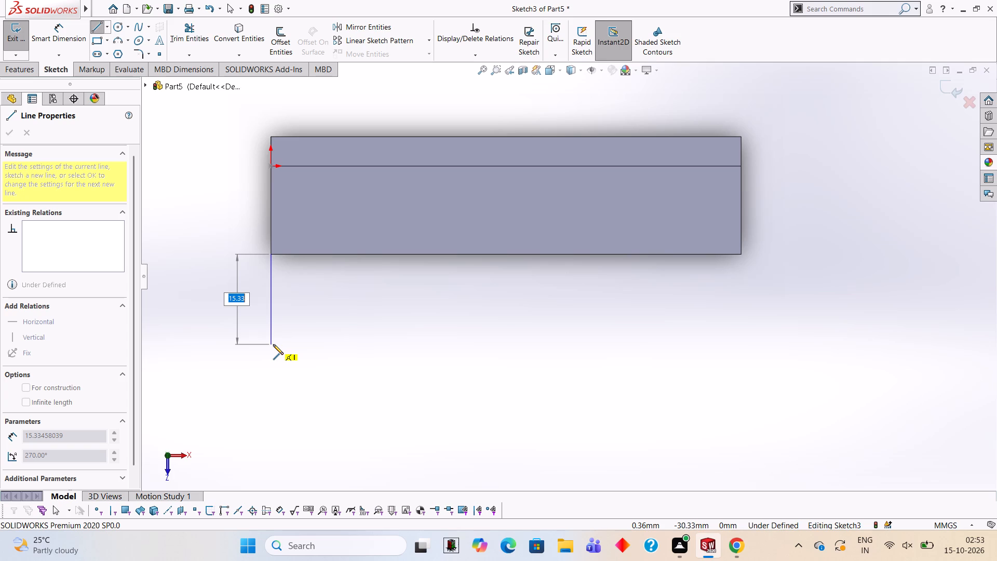
pyautogui.write('25')
pyautogui.press('Return')
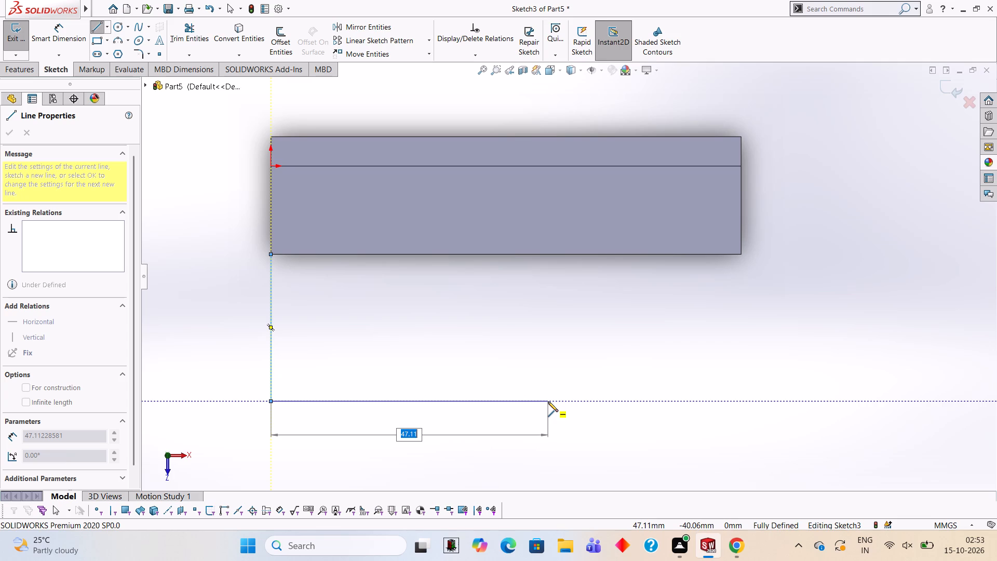
pyautogui.press('Escape')
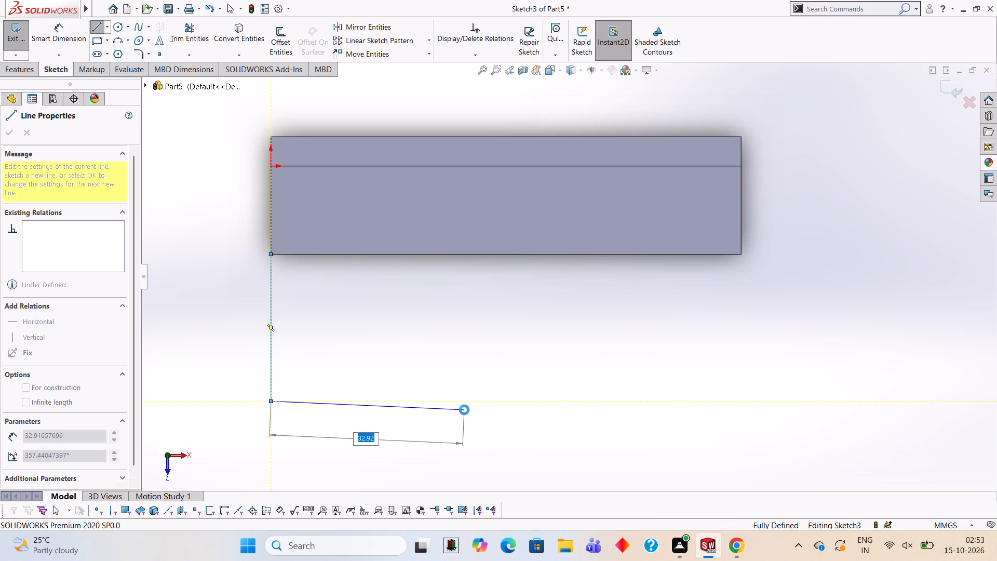
# From the opposite front corner, draw a 25 mm line outward and a 25 mm line back parallel to the plate's front edge.
pyautogui.click(94, 27)
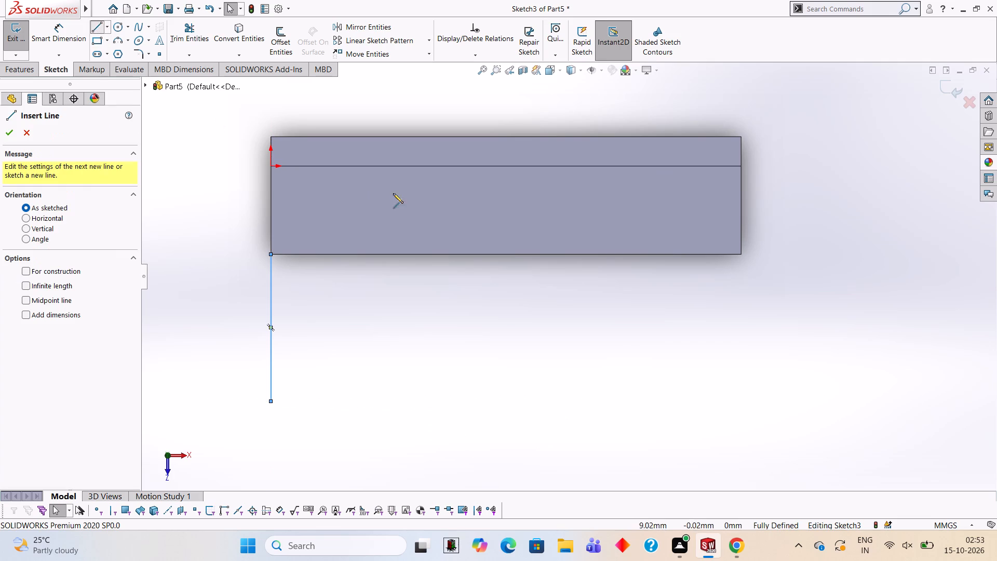
pyautogui.click(740, 254)
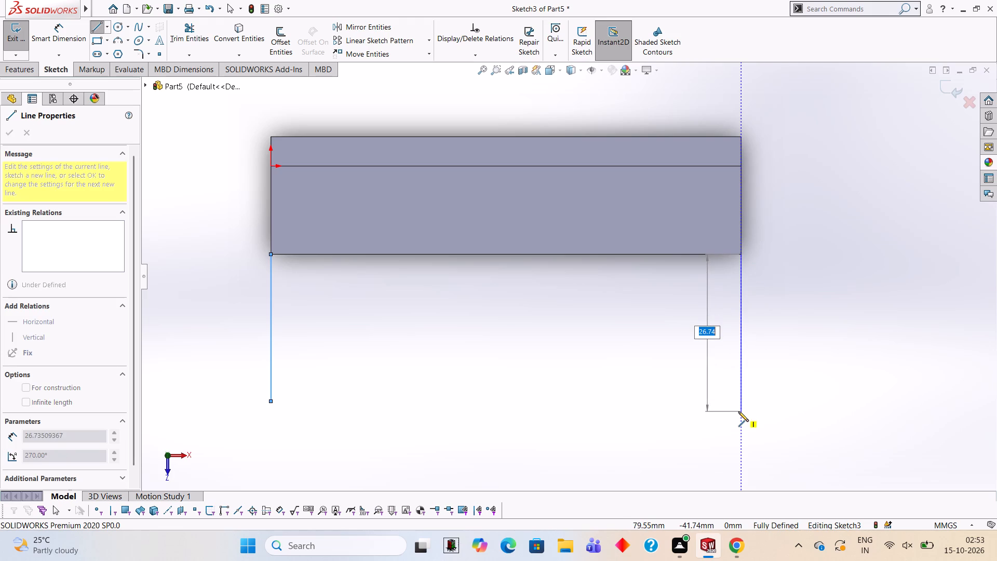
pyautogui.write('25')
pyautogui.press('Return')
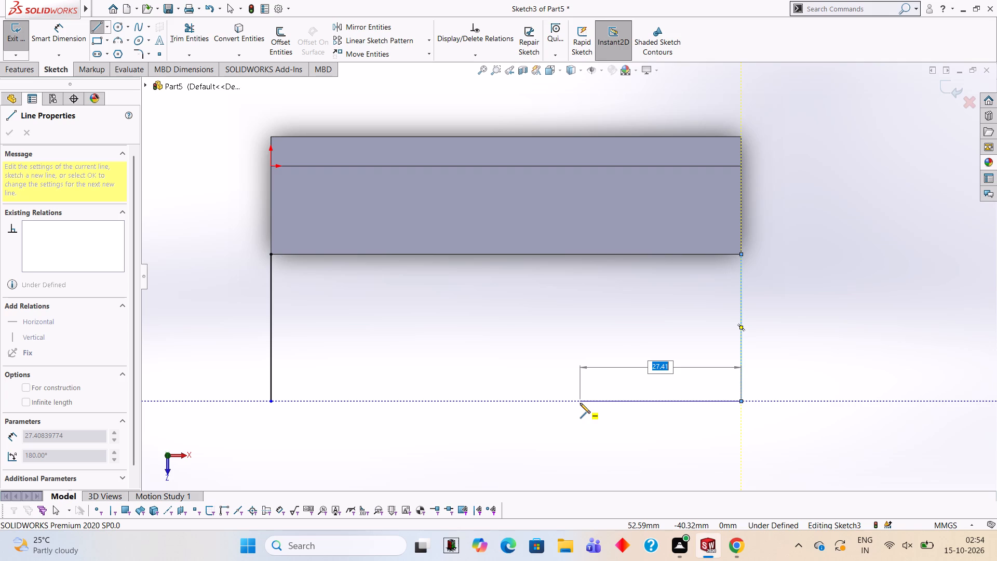
pyautogui.write('25')
pyautogui.press('Return')
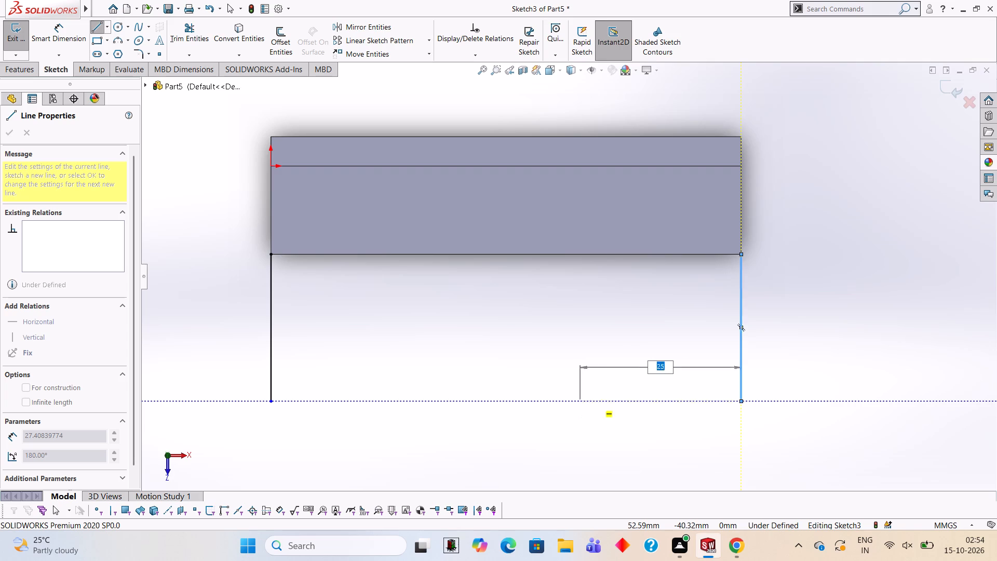
# Continue the outer line 55 mm to the first line's end, and draw a 25 mm perpendicular from its start back to the plate's front edge.
pyautogui.click(268, 402)
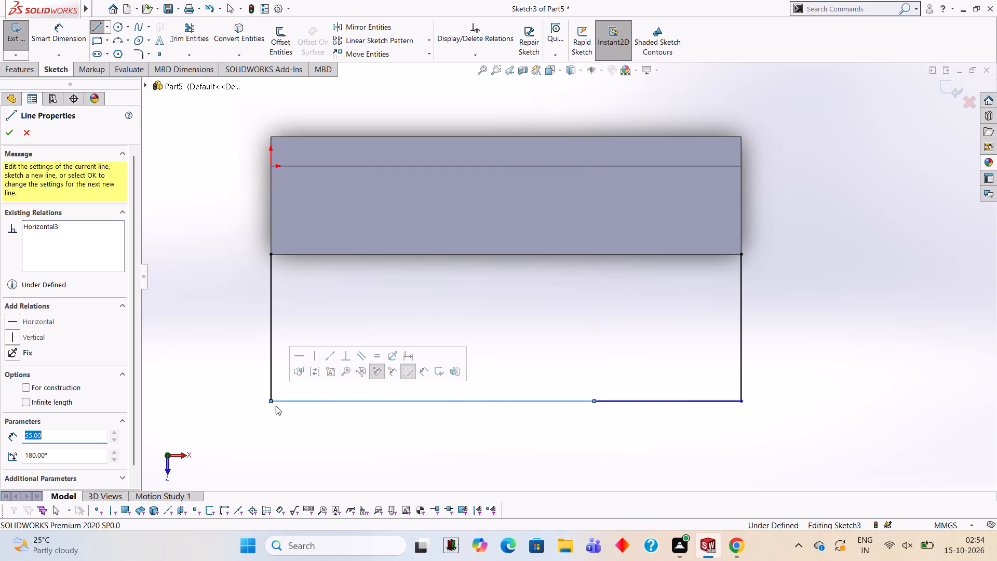
pyautogui.press('Escape')
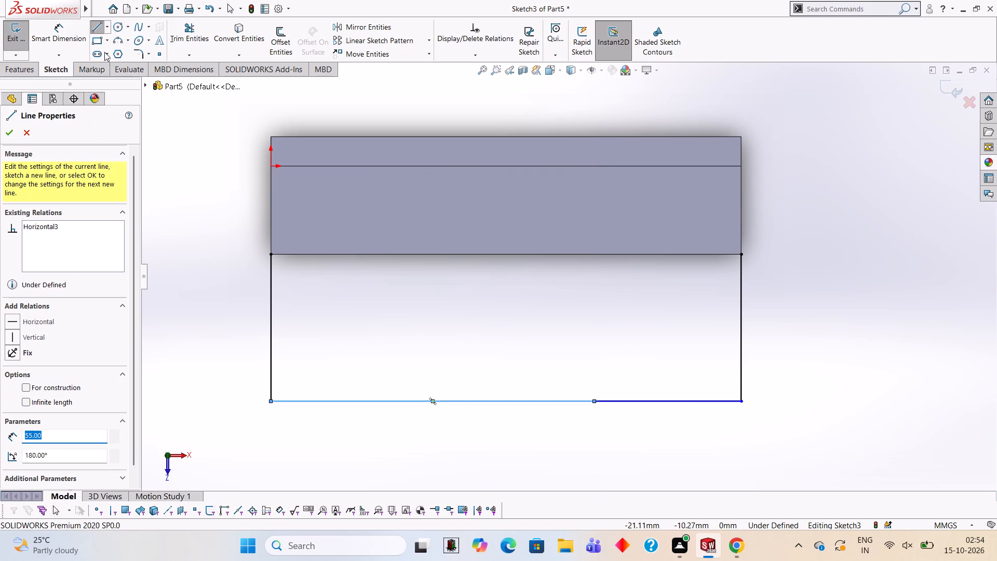
pyautogui.click(593, 400)
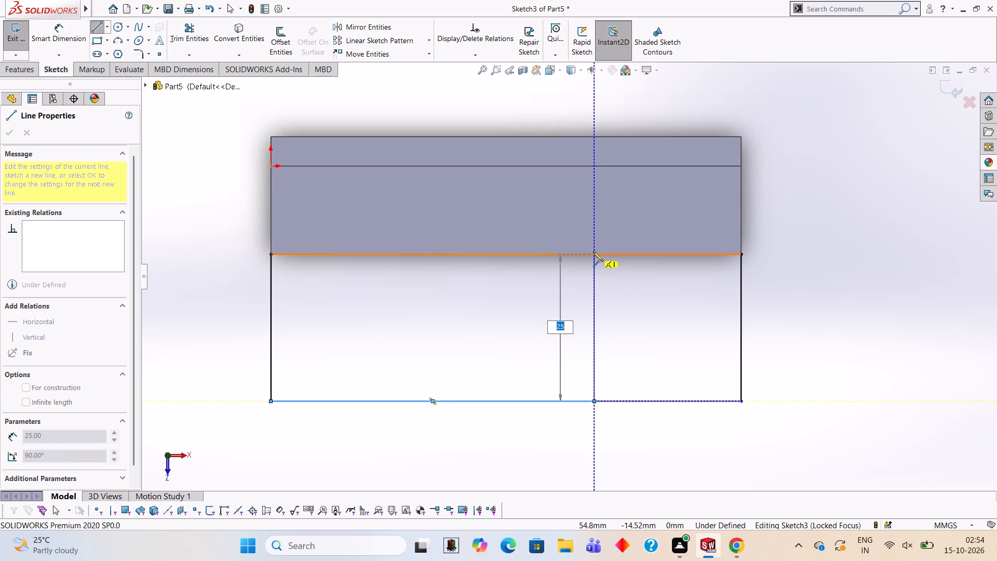
pyautogui.click(594, 252)
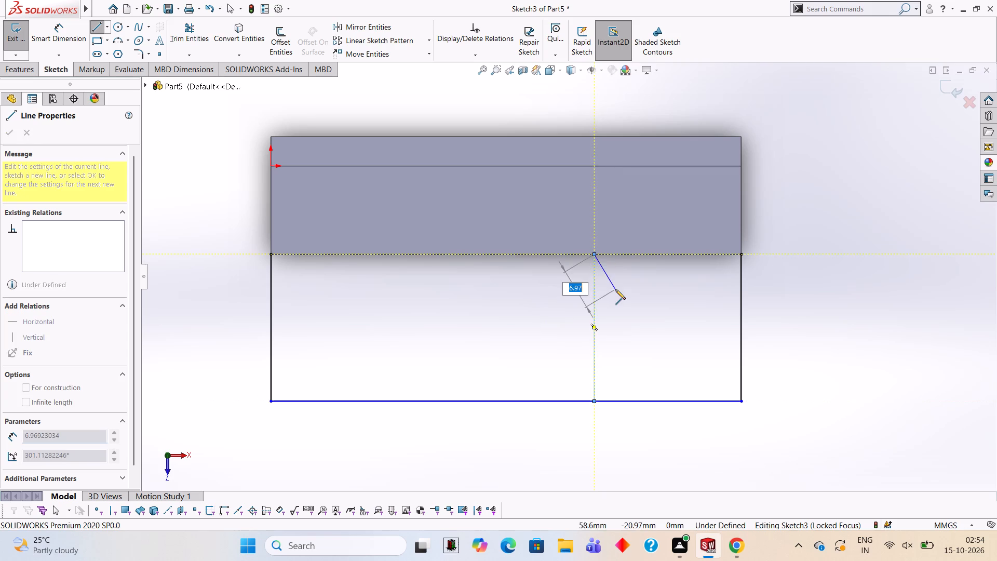
pyautogui.press('Escape')
pyautogui.press('Escape')
# Trim away the two 25 mm locating lines beside the rectangle, at the end away from the origin.
pyautogui.click(206, 34)
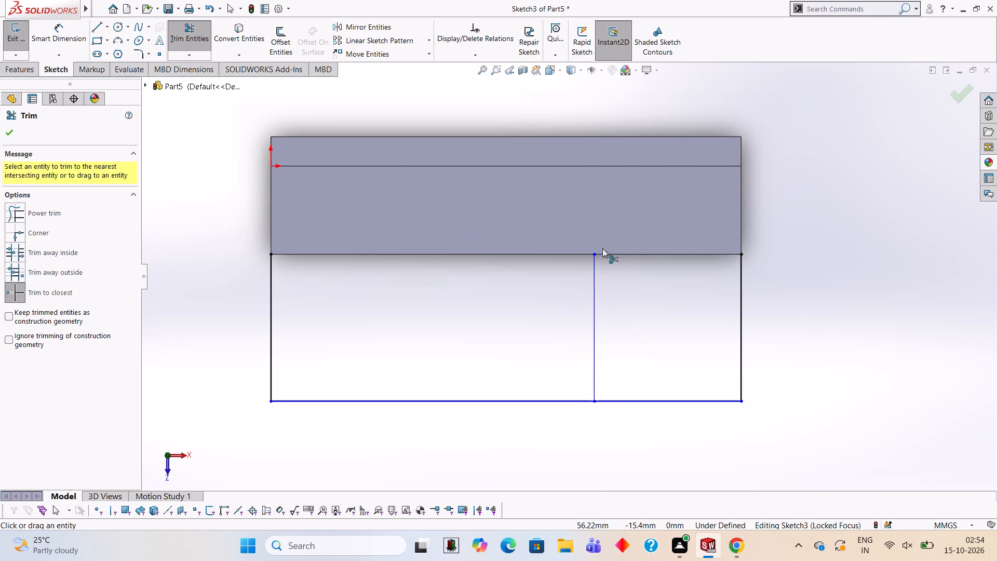
pyautogui.click(650, 402)
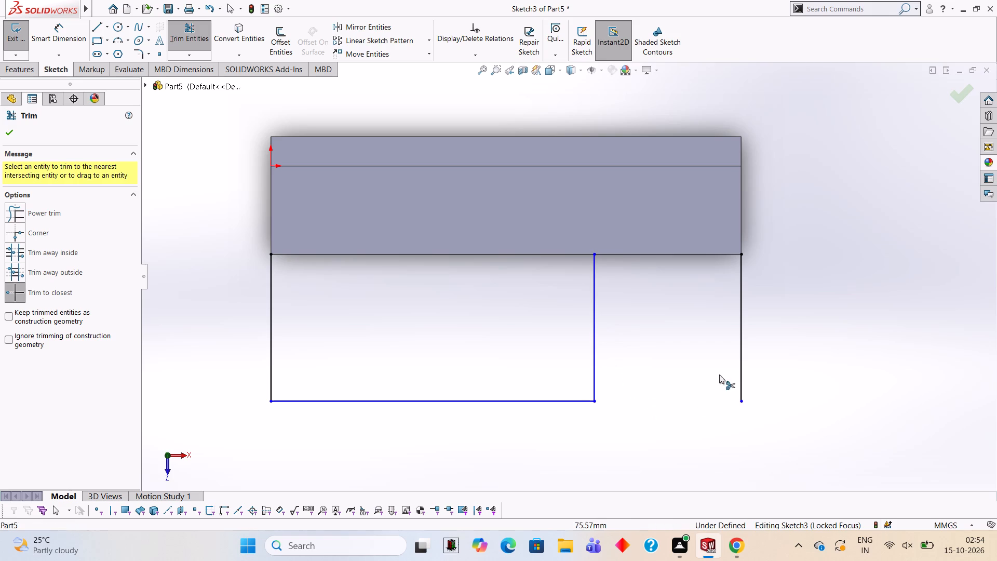
pyautogui.click(742, 357)
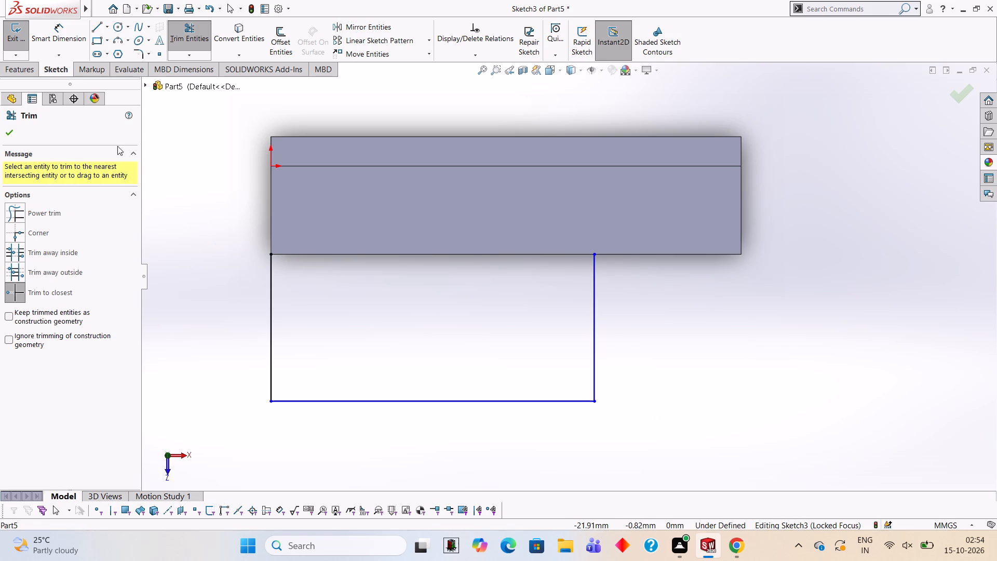
# Close the 55 x 25 mm rectangle with a line along the plate's front edge.
pyautogui.click(96, 24)
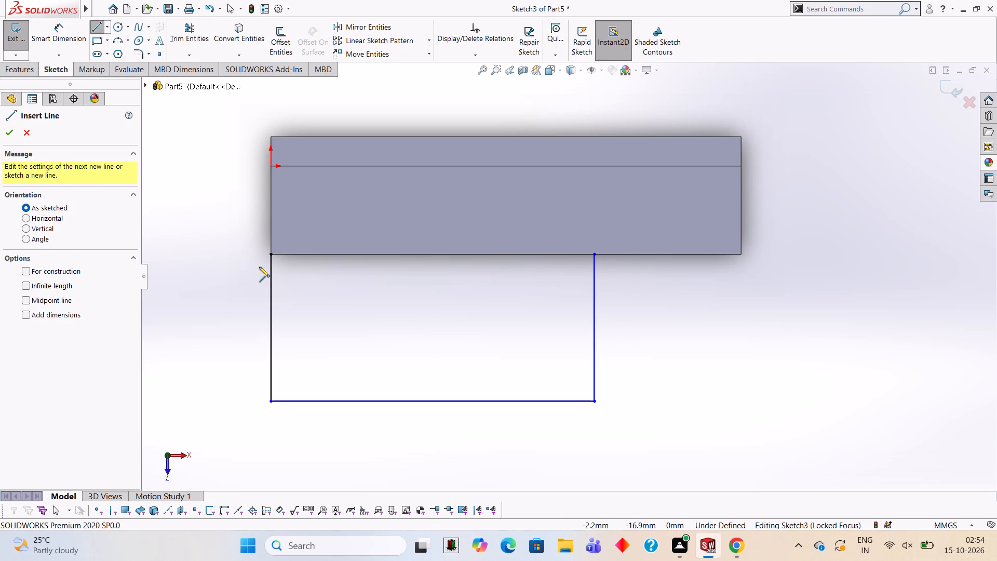
pyautogui.click(271, 252)
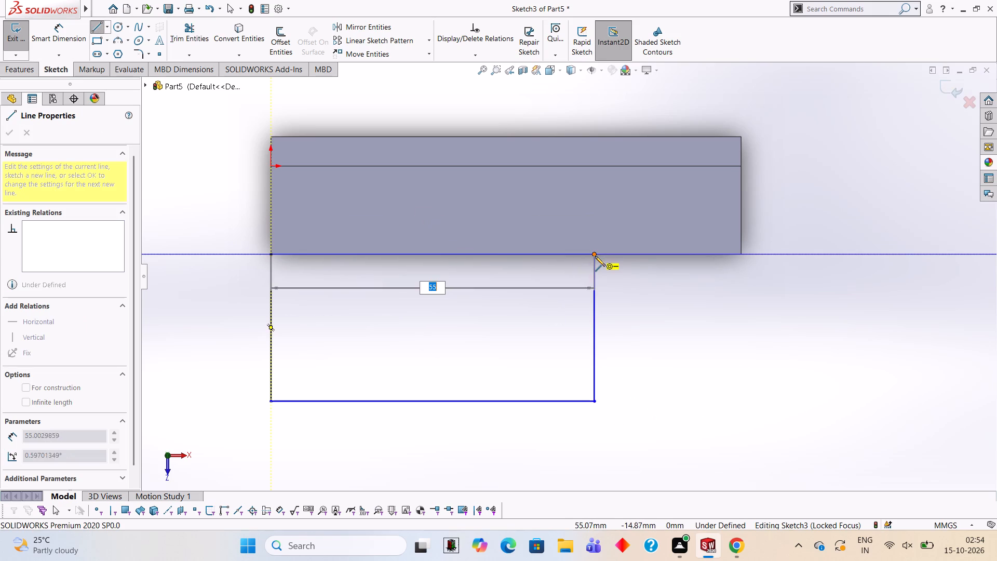
pyautogui.click(595, 256)
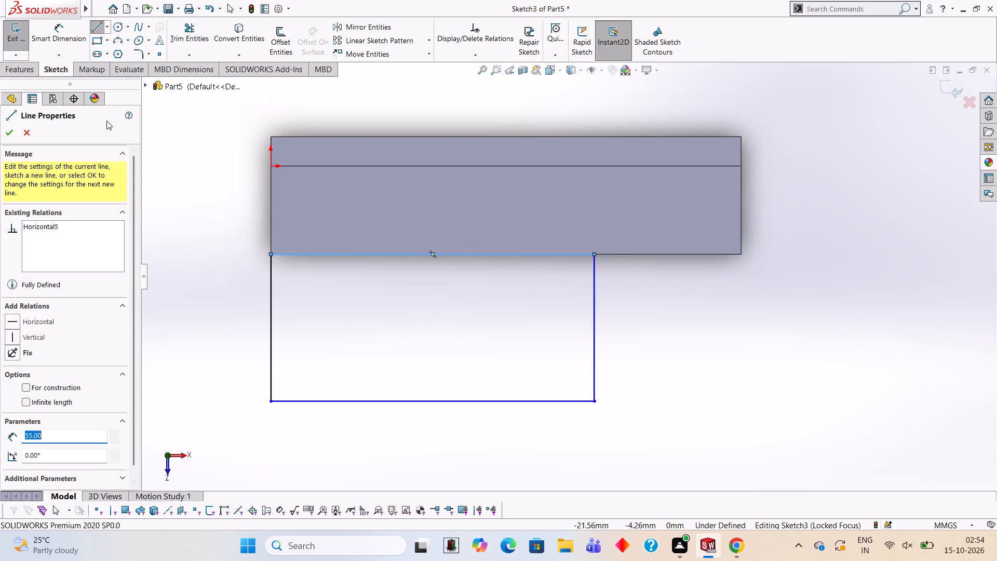
# Extrude the 55 x 25 mm rectangle as a merged boss in the reversed direction with a Blind depth of 10 mm.
pyautogui.click(29, 73)
pyautogui.click(32, 49)
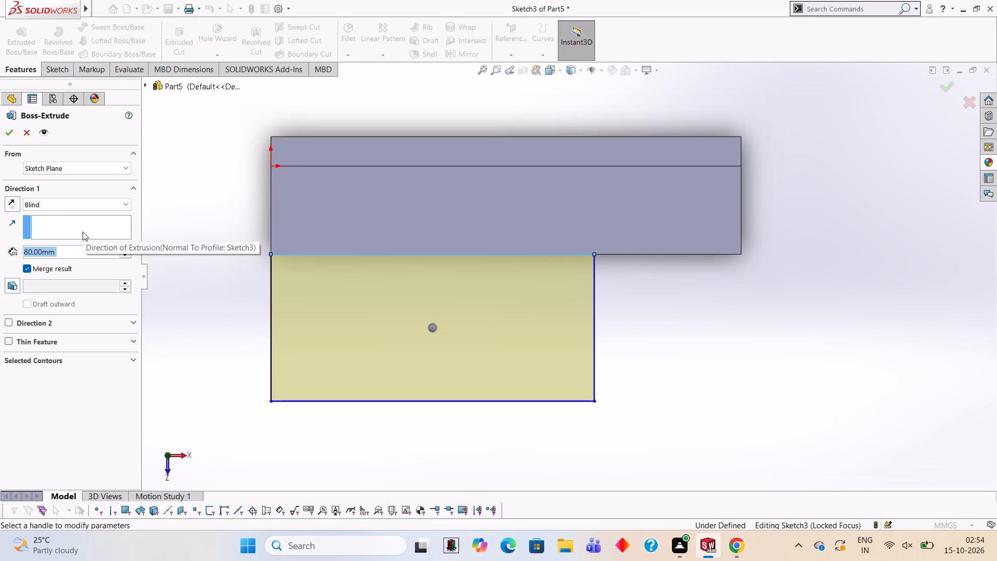
pyautogui.write('10')
pyautogui.press('Return')
pyautogui.click(16, 202)
pyautogui.moveTo(187, 313); pyautogui.dragTo(276, 259, button='middle')
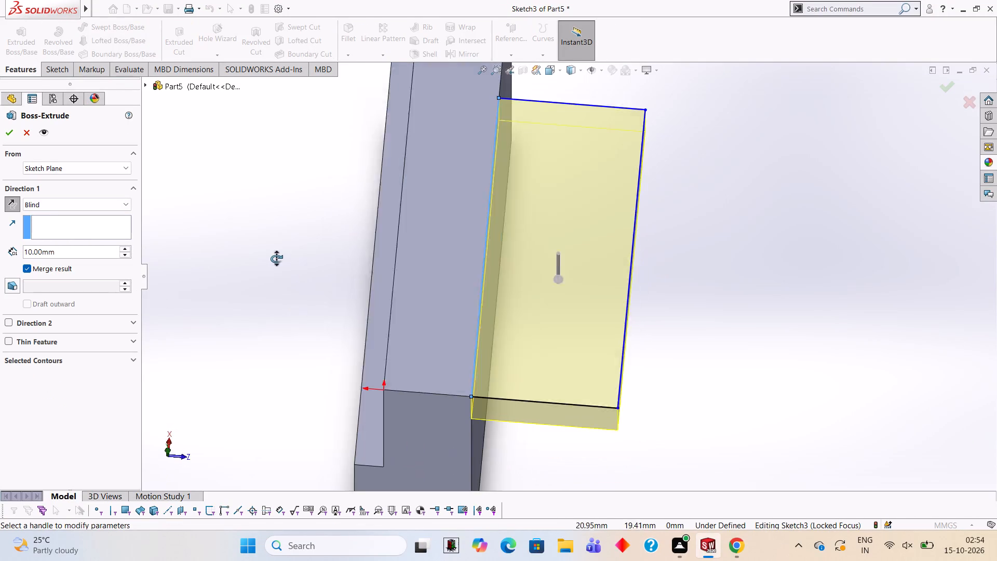
pyautogui.moveTo(276, 259); pyautogui.dragTo(274, 252, button='middle')
pyautogui.click(8, 138)
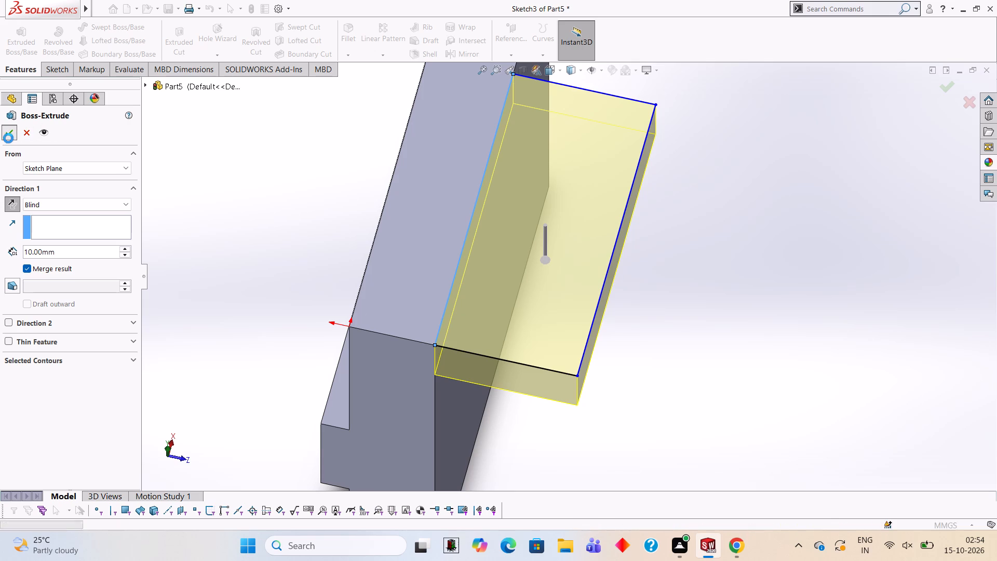
pyautogui.click(211, 199)
# Start a new sketch on the part's combined top face, viewed face-on.
pyautogui.moveTo(456, 213); pyautogui.dragTo(349, 306, button='middle')
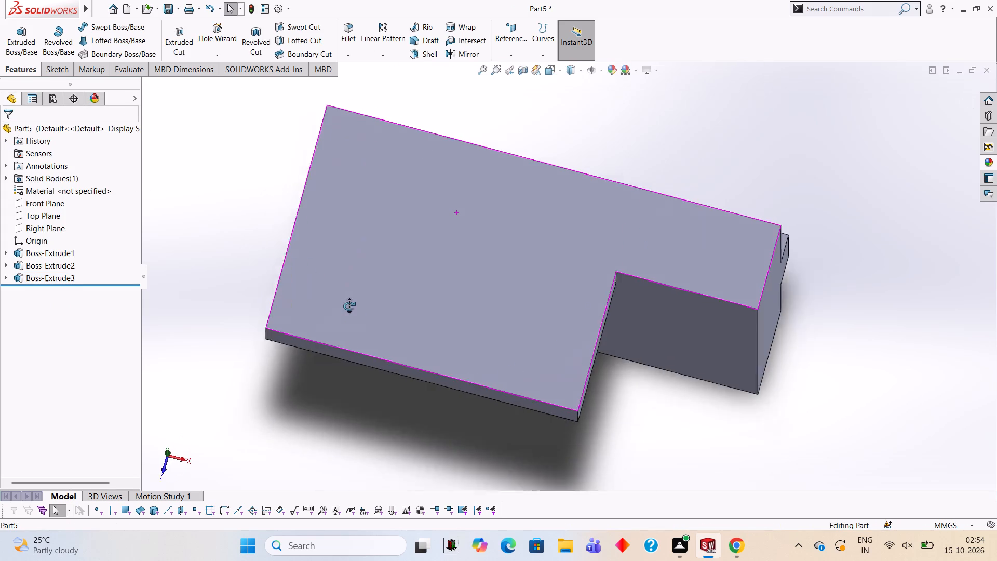
pyautogui.moveTo(349, 306); pyautogui.dragTo(363, 340, button='middle')
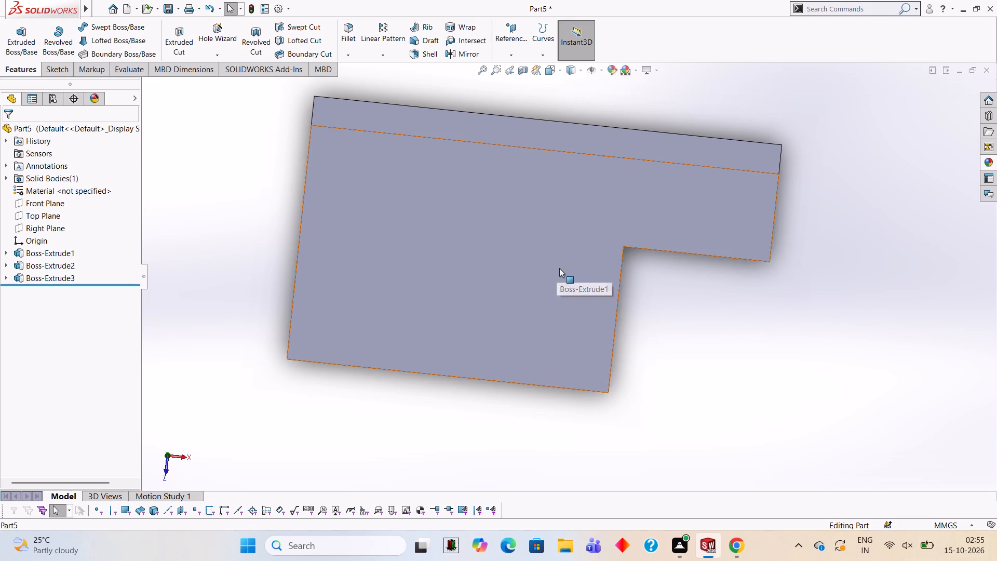
pyautogui.moveTo(559, 268); pyautogui.dragTo(563, 339, button='middle')
pyautogui.moveTo(531, 295); pyautogui.dragTo(542, 319, button='middle')
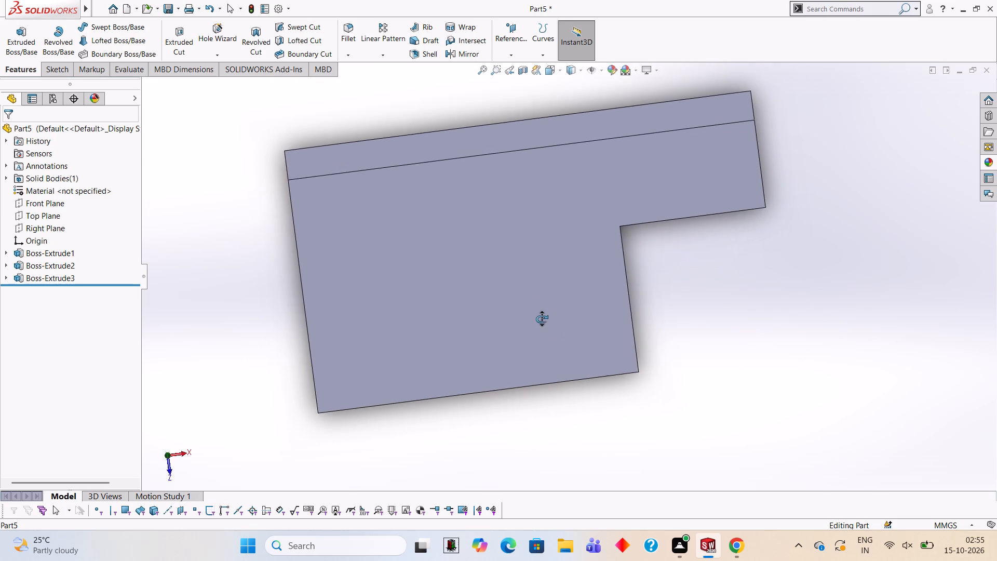
pyautogui.moveTo(542, 319); pyautogui.dragTo(537, 327, button='middle')
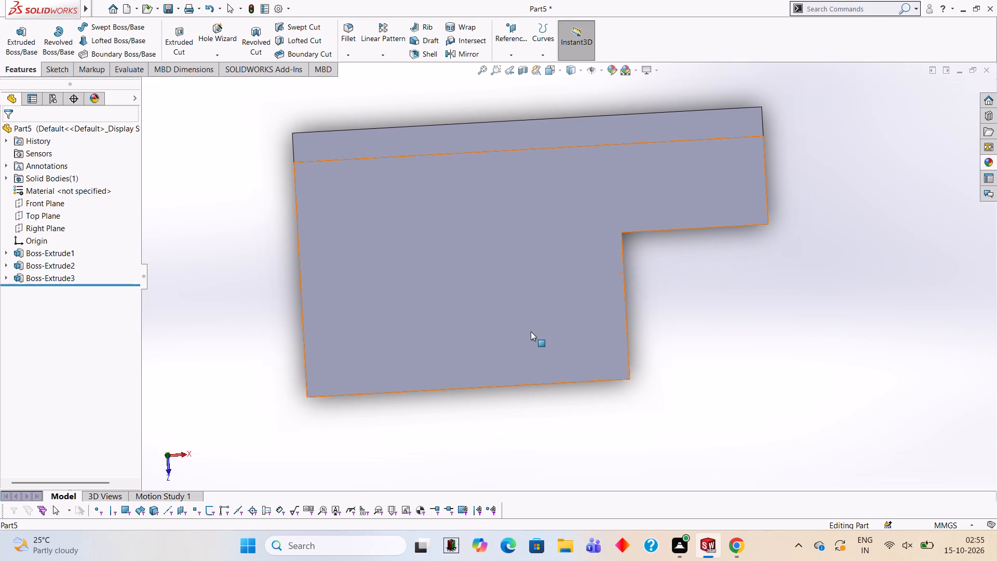
pyautogui.moveTo(523, 240); pyautogui.dragTo(517, 279, button='middle')
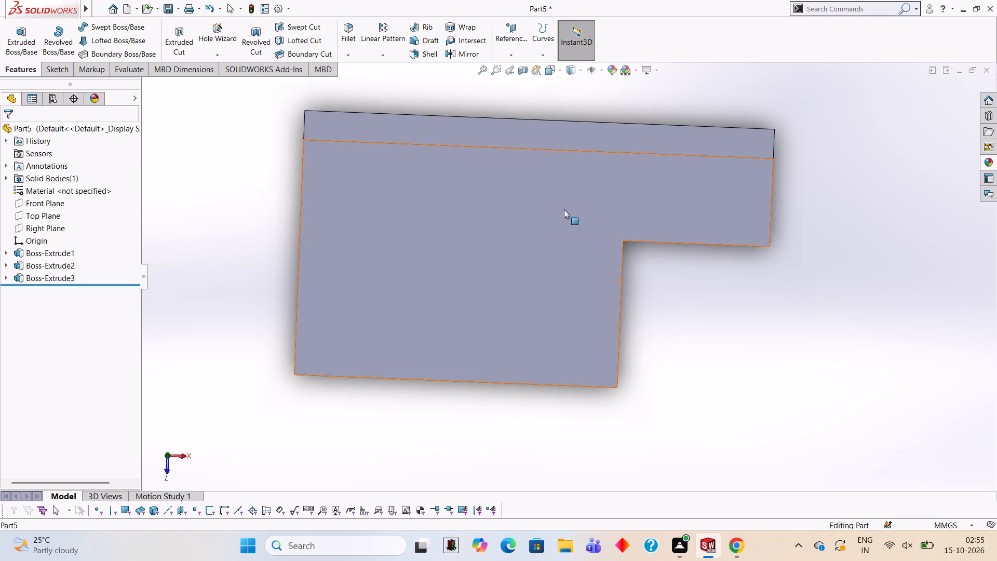
pyautogui.click(590, 199)
pyautogui.click(641, 167)
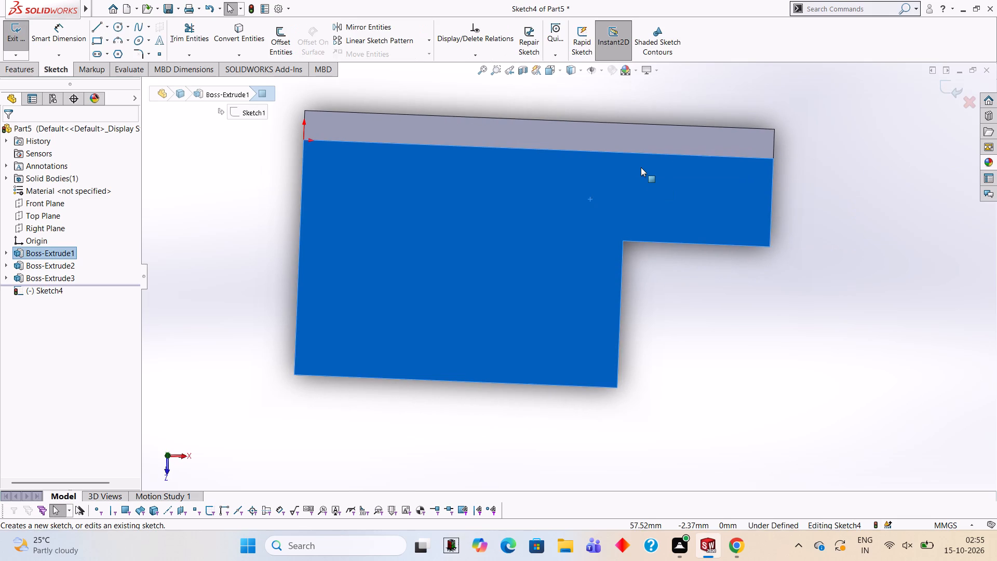
pyautogui.hotkey('ctrl', '8')
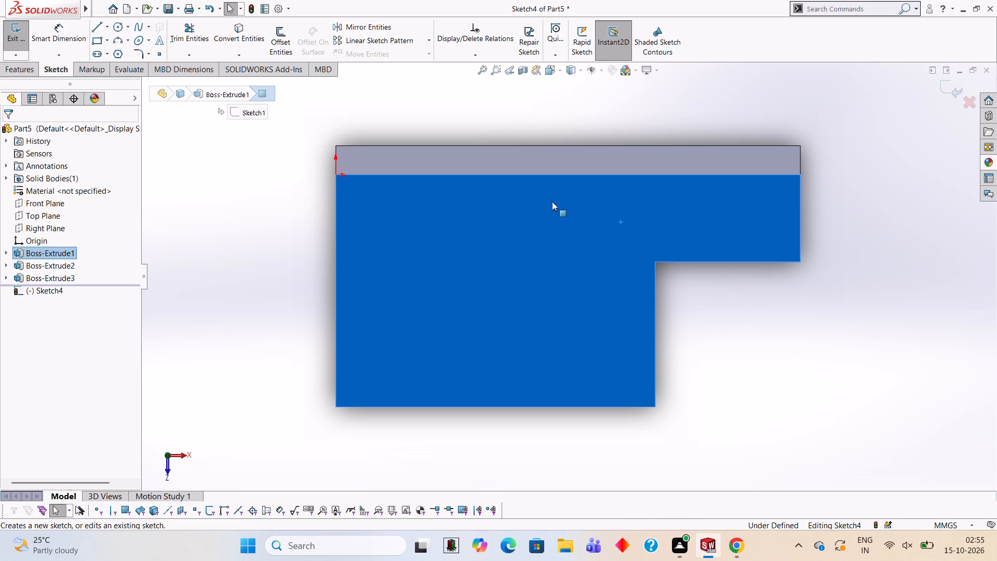
# Draw a sloping line about 32 mm long from the boss's outer corner at the notch, rising at about 39° toward the plate's far end.
pyautogui.click(98, 29)
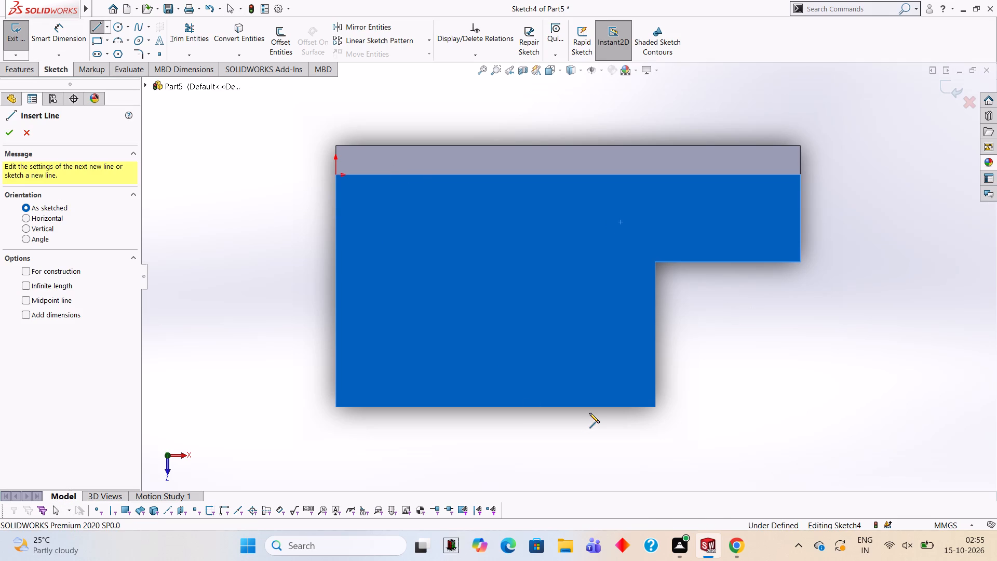
pyautogui.click(656, 407)
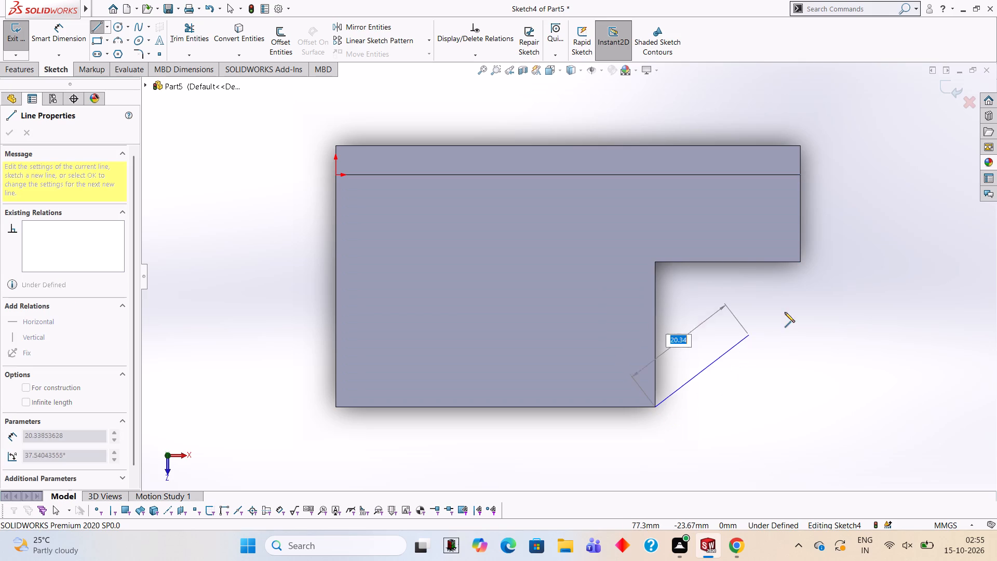
pyautogui.click(799, 289)
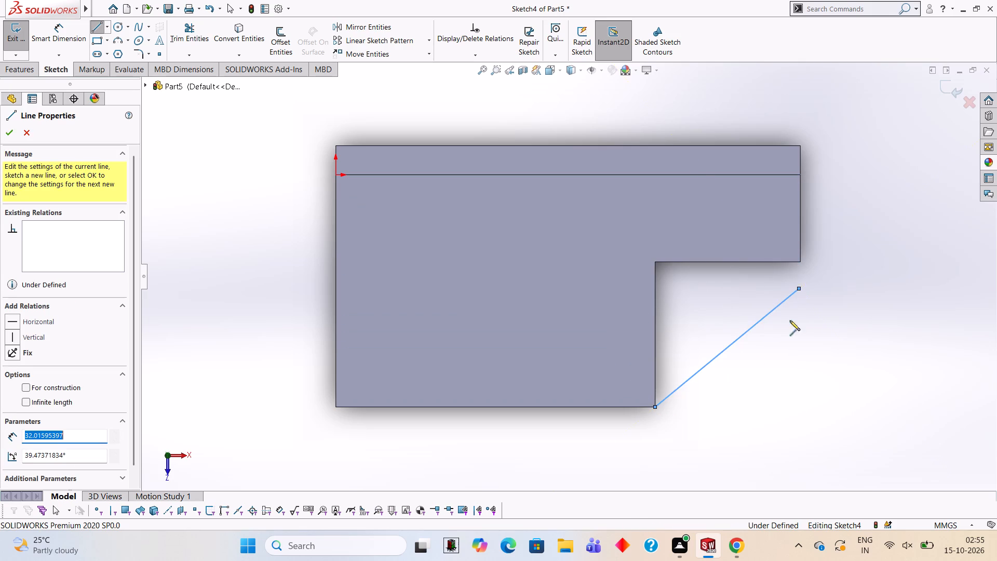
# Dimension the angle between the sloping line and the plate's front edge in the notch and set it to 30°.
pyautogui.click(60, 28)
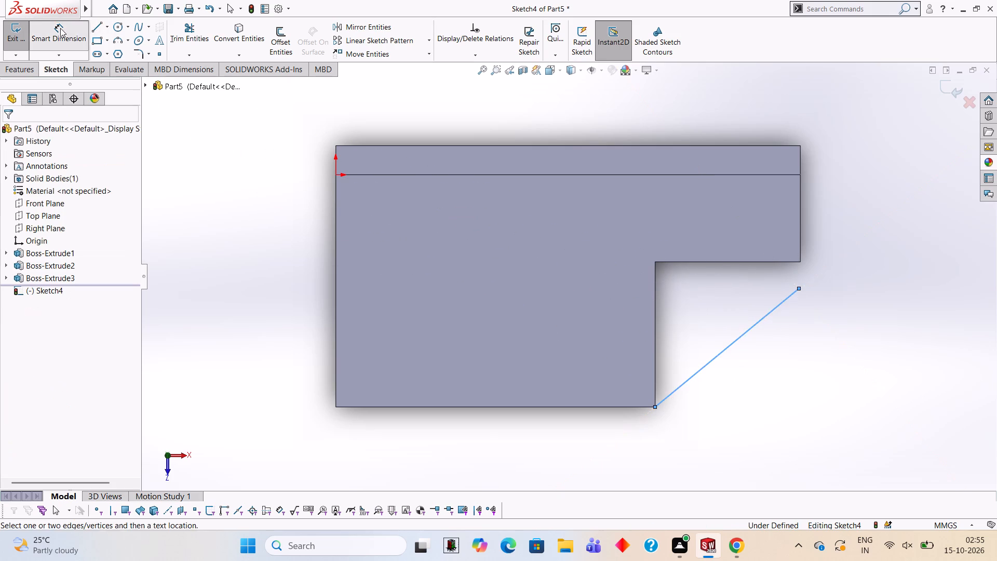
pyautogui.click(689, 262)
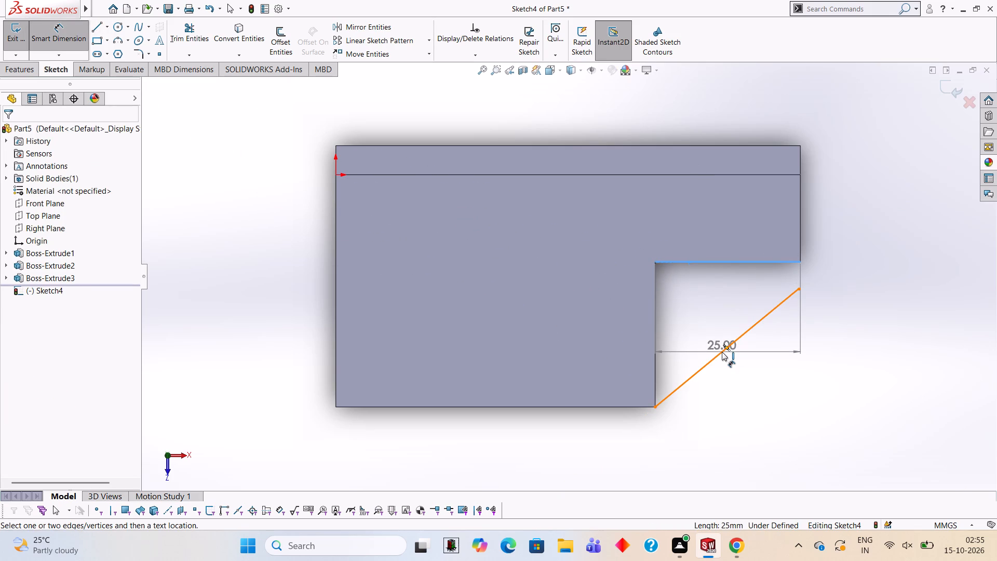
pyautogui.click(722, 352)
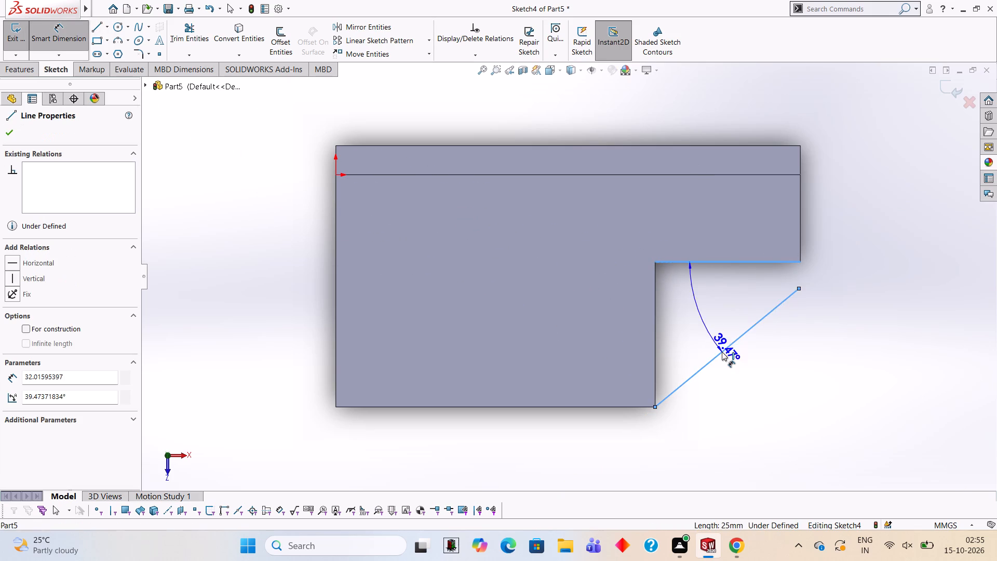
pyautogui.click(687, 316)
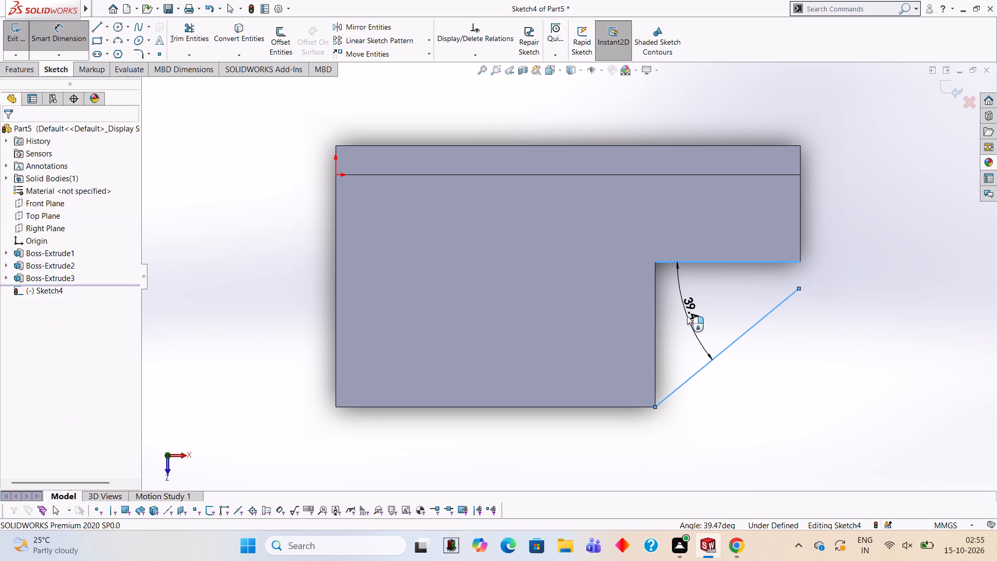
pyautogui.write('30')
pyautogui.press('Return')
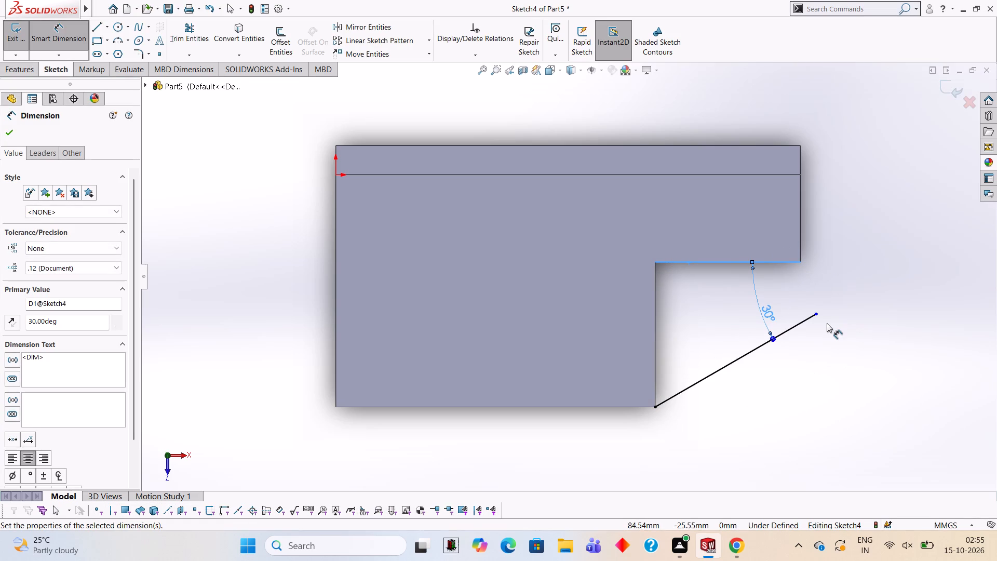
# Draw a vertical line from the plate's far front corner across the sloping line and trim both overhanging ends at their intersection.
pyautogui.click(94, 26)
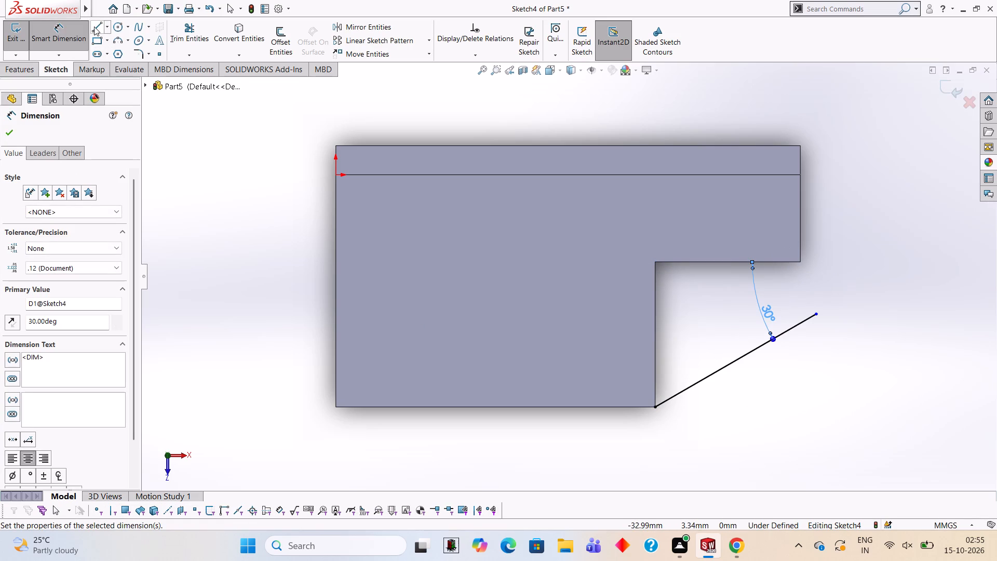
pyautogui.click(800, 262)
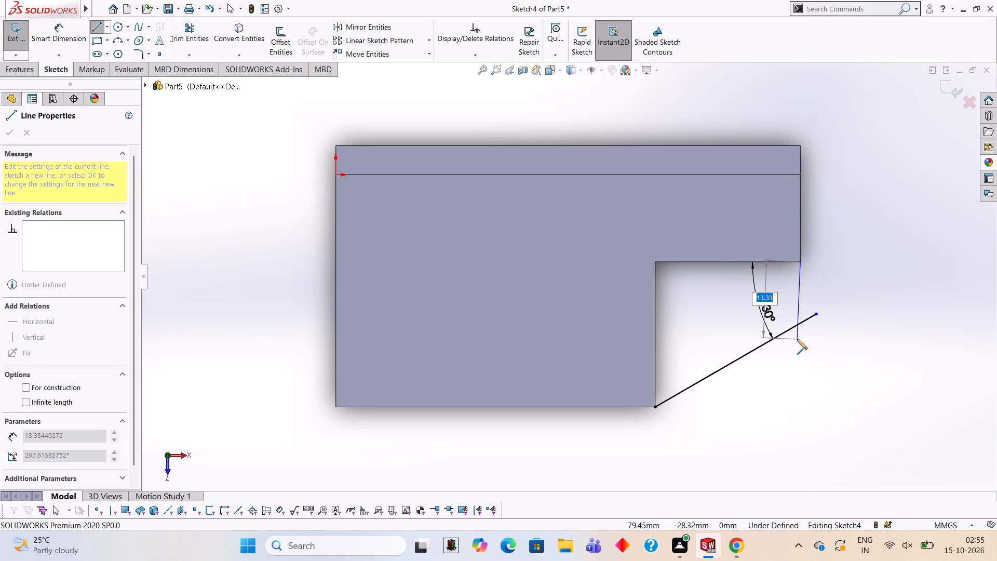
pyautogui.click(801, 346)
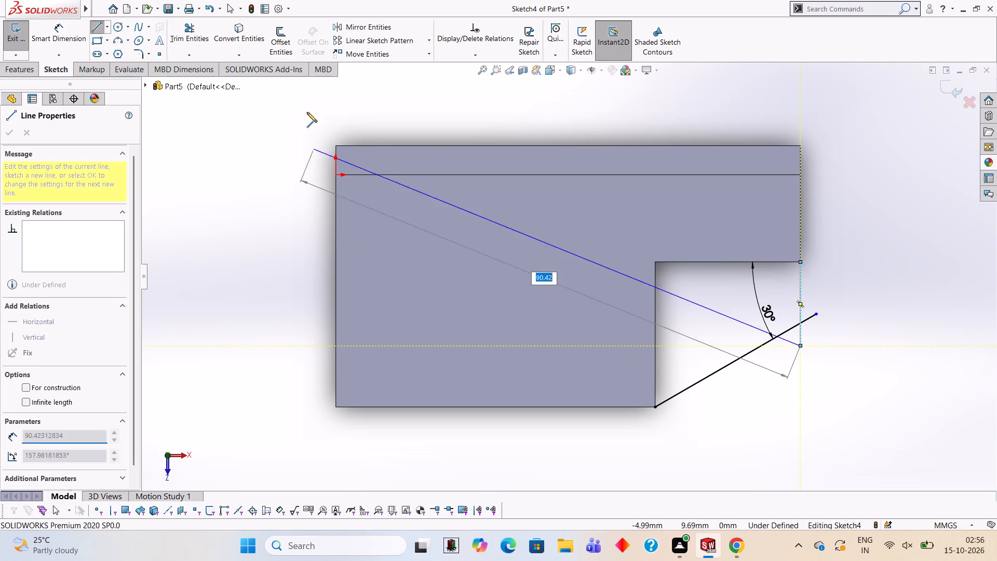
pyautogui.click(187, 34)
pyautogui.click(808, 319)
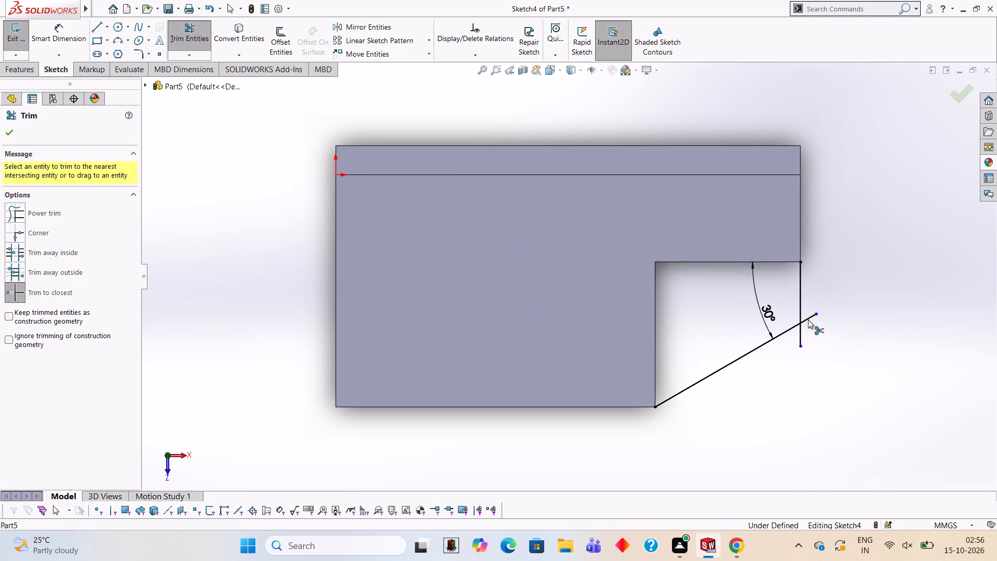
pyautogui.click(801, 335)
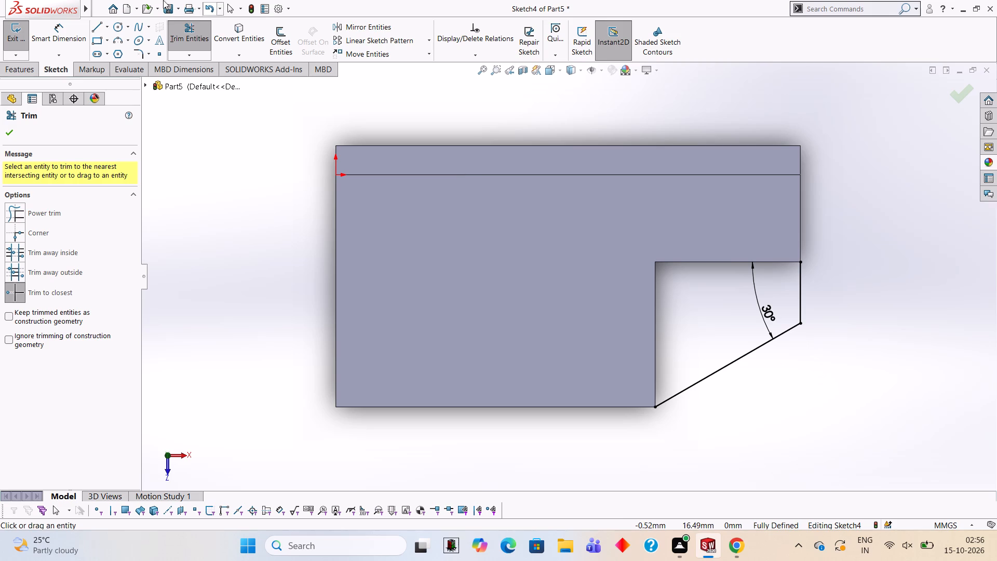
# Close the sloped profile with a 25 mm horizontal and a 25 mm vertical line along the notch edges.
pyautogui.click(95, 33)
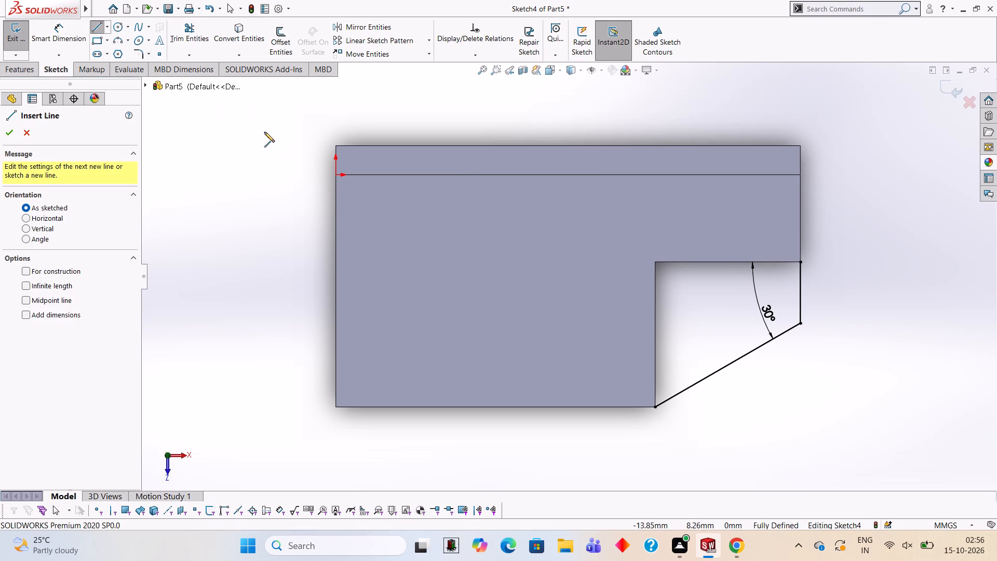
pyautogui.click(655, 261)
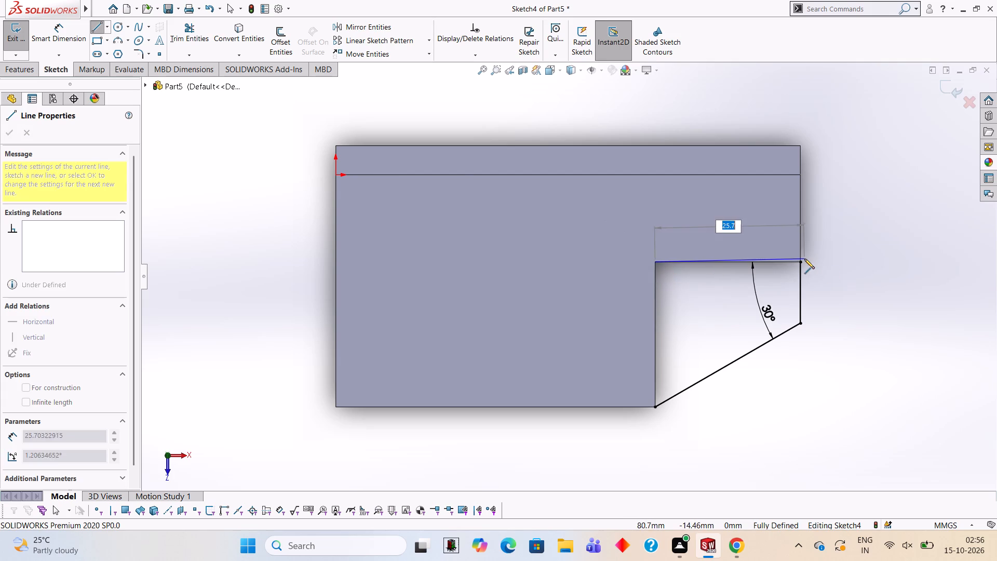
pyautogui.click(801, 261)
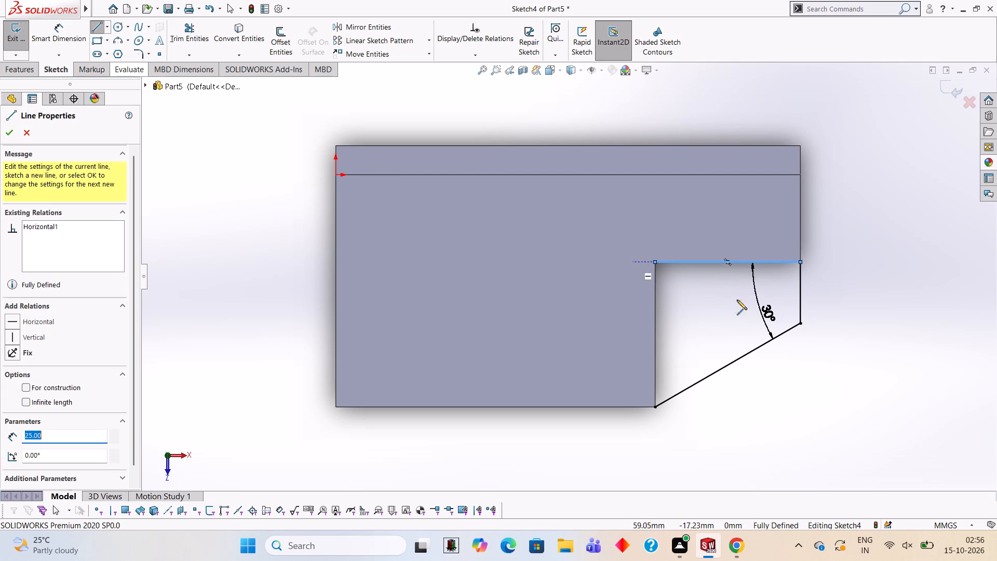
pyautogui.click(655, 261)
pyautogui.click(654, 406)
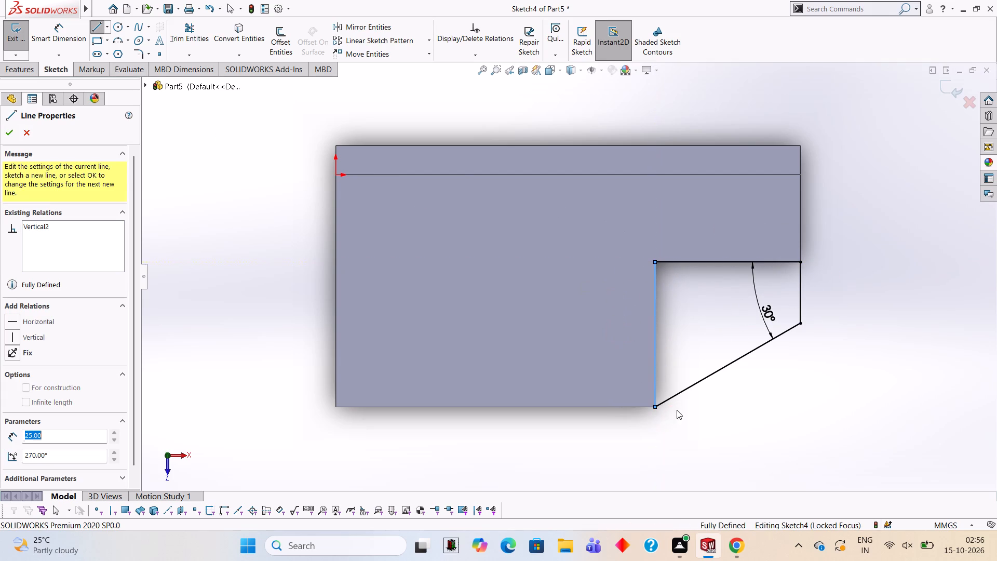
# Examine the part and the closed sloped profile at the notch from the front, side, back and underside.
pyautogui.moveTo(708, 445); pyautogui.dragTo(704, 443, button='middle')
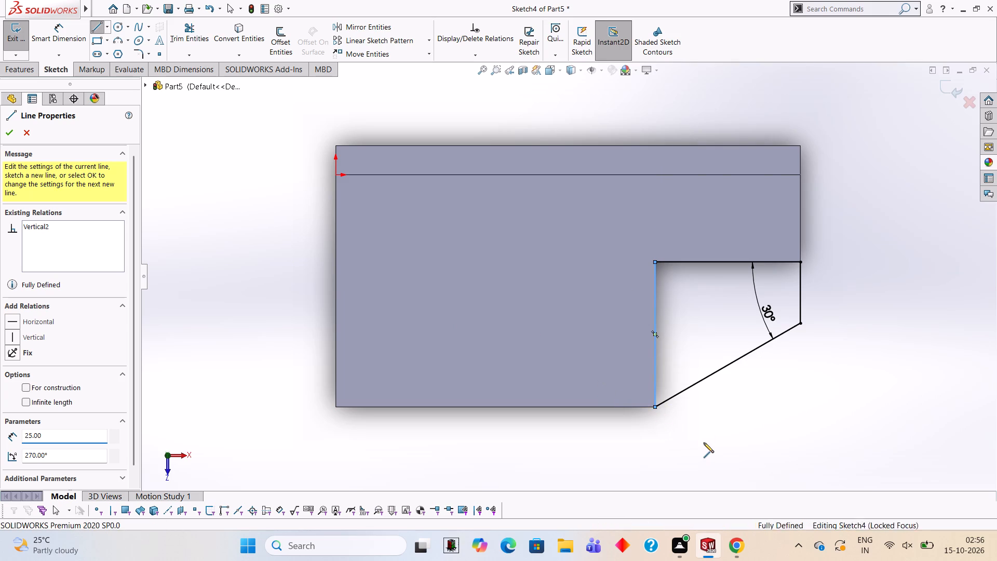
pyautogui.moveTo(704, 443); pyautogui.dragTo(685, 287, button='middle')
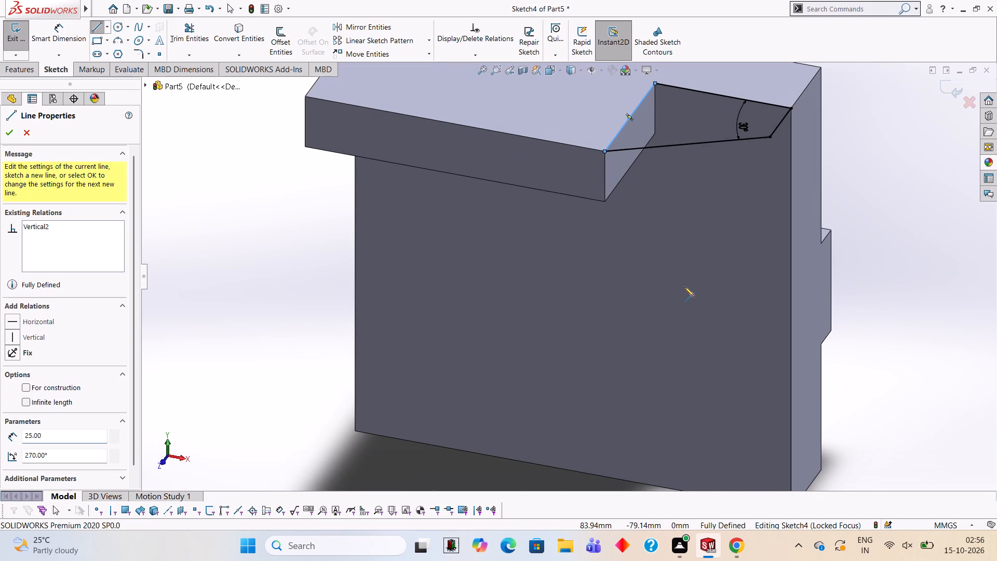
pyautogui.moveTo(644, 215); pyautogui.dragTo(761, 130, button='middle')
pyautogui.scroll(-1, 705, 236)
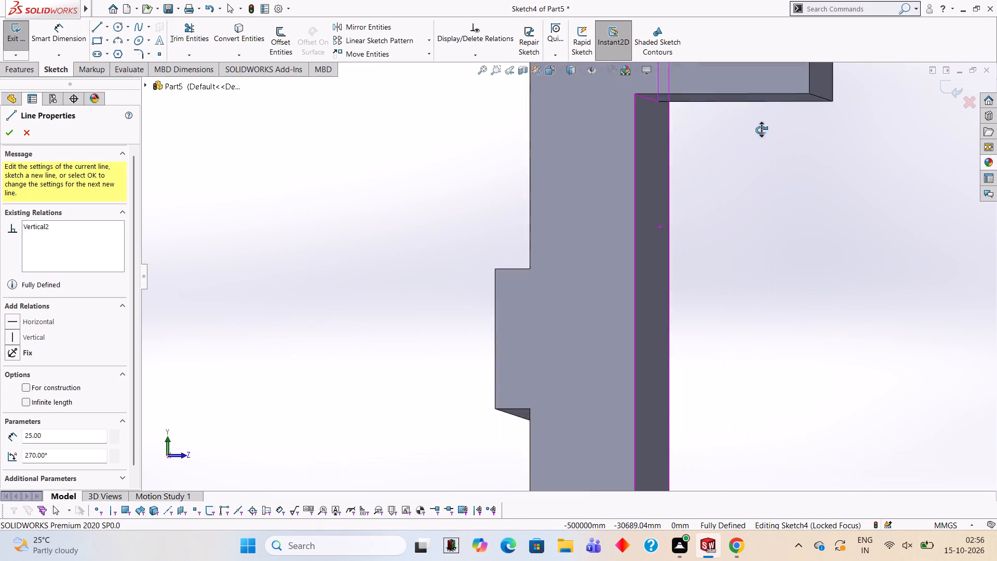
pyautogui.moveTo(761, 130); pyautogui.dragTo(761, 129, button='middle')
pyautogui.moveTo(668, 280); pyautogui.dragTo(640, 139, button='middle')
pyautogui.moveTo(625, 262); pyautogui.dragTo(549, 159, button='middle')
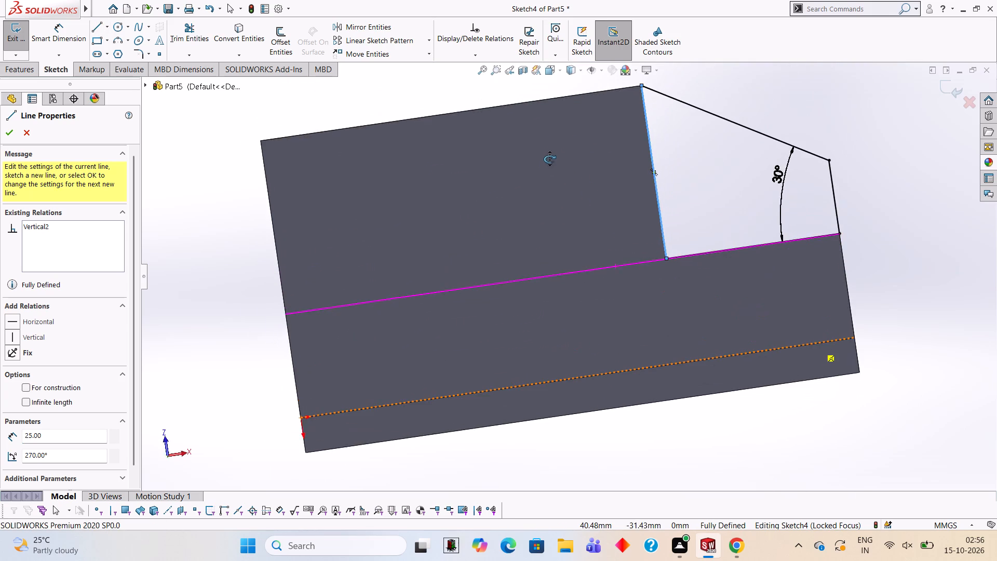
pyautogui.moveTo(549, 159); pyautogui.dragTo(552, 181, button='middle')
pyautogui.moveTo(797, 229); pyautogui.dragTo(774, 302, button='middle')
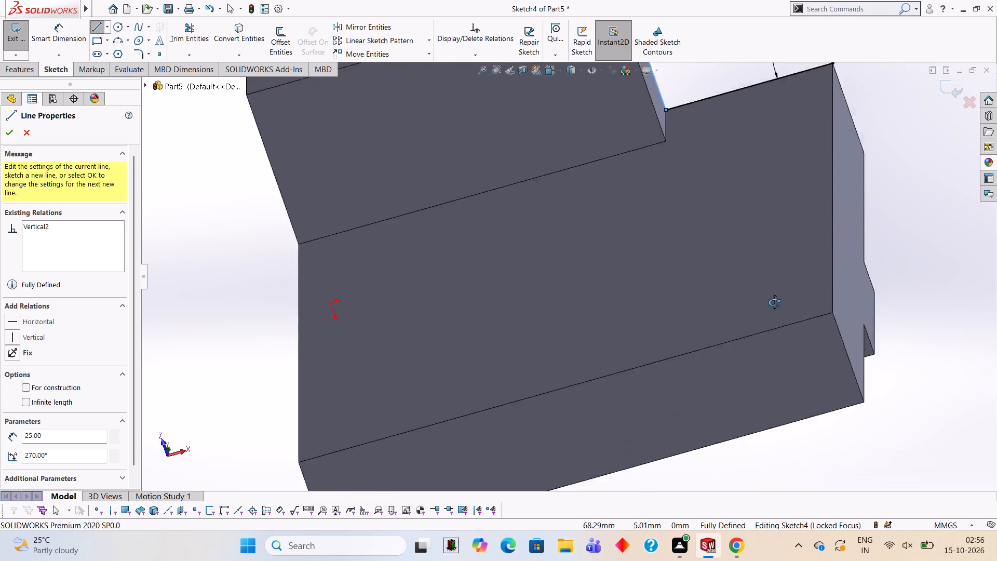
pyautogui.moveTo(774, 302); pyautogui.dragTo(622, 457, button='middle')
pyautogui.moveTo(544, 157); pyautogui.dragTo(542, 385, button='middle')
pyautogui.moveTo(530, 175); pyautogui.dragTo(598, 270, button='middle')
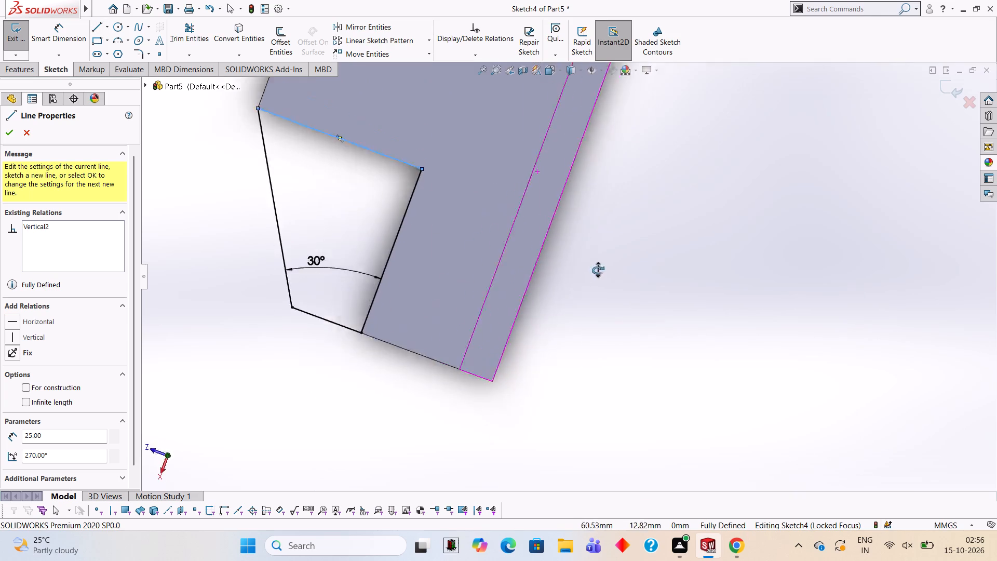
pyautogui.moveTo(598, 270); pyautogui.dragTo(631, 155, button='middle')
pyautogui.moveTo(547, 215); pyautogui.dragTo(602, 162, button='middle')
pyautogui.scroll(1, 605, 193)
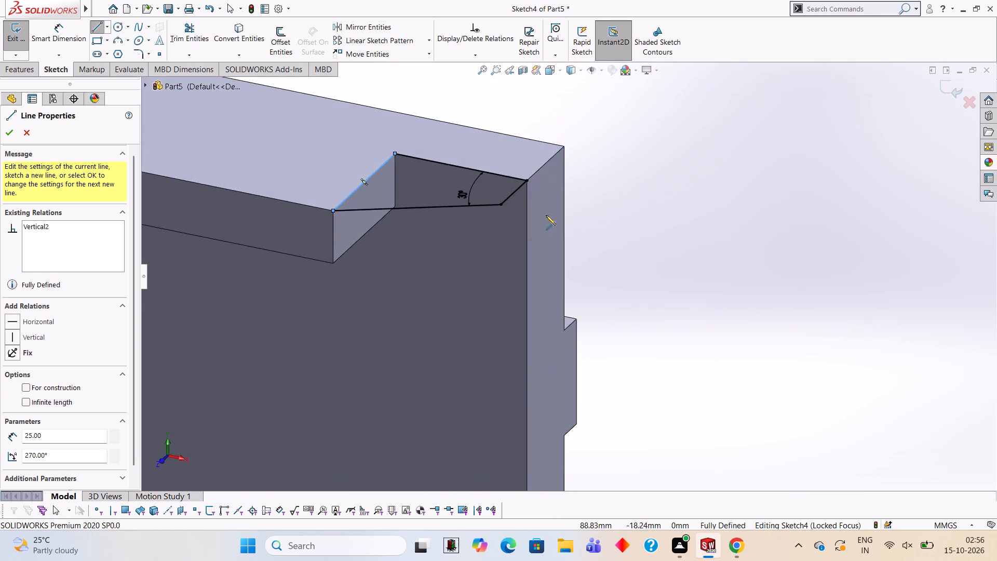
pyautogui.scroll(3, 516, 231)
pyautogui.moveTo(456, 284); pyautogui.dragTo(484, 247, button='middle')
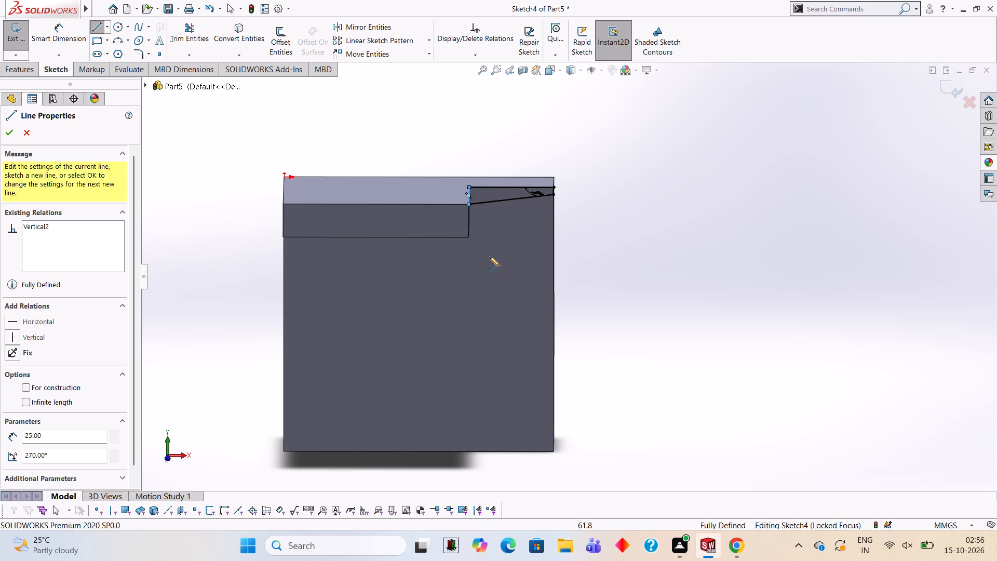
pyautogui.moveTo(333, 279); pyautogui.dragTo(357, 383, button='middle')
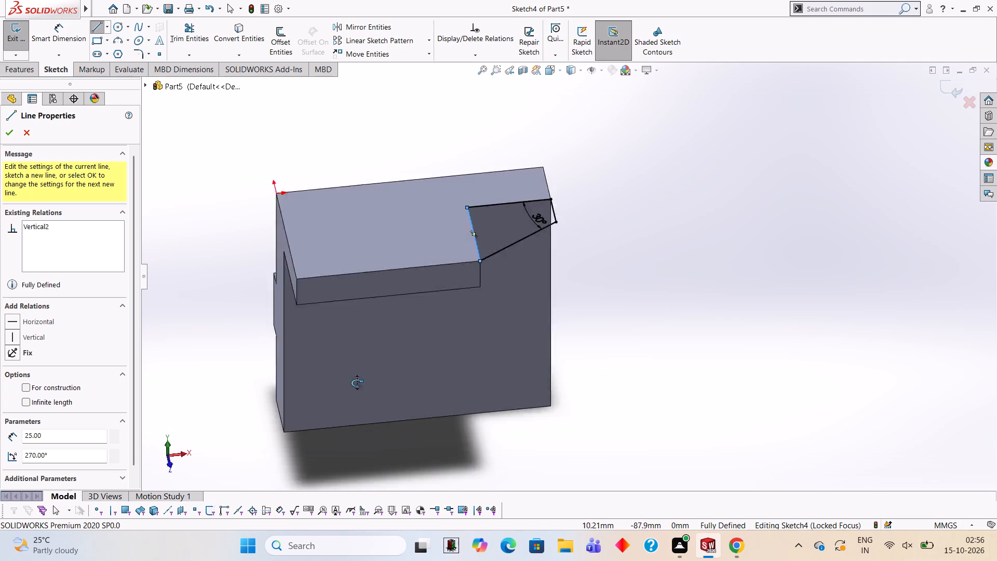
pyautogui.moveTo(357, 383); pyautogui.dragTo(652, 276, button='middle')
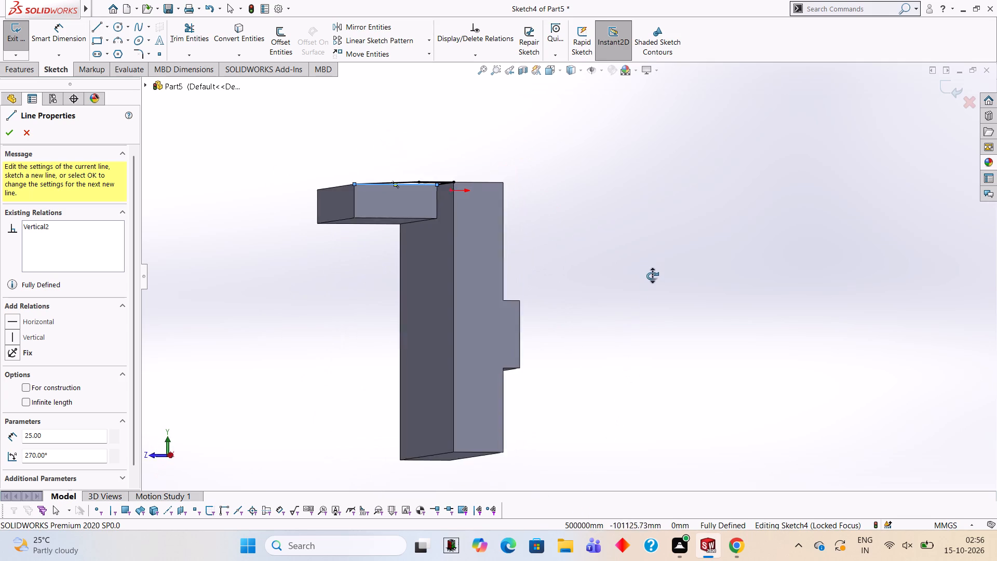
pyautogui.moveTo(652, 276); pyautogui.dragTo(523, 416, button='middle')
# Undo the sloped-edge sketch, the front boss extrusion and the latest profile edits, back to the full-width rectangle with its inner dividing line.
pyautogui.hotkey('ctrl', 'z')
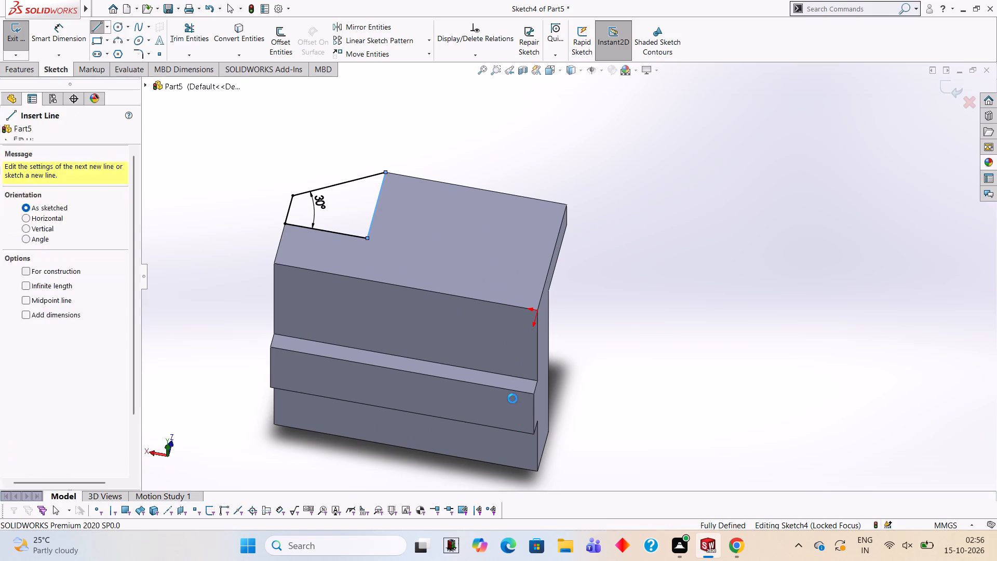
pyautogui.hotkey('ctrl', 'z')
pyautogui.hotkey('ctrl', 'z')
pyautogui.hotkey('ctrl', 'z')
pyautogui.hotkey('ctrl', 'z')
pyautogui.hotkey('ctrl', 'z')
pyautogui.hotkey('ctrl', 'z')
pyautogui.hotkey('ctrl', 'z')
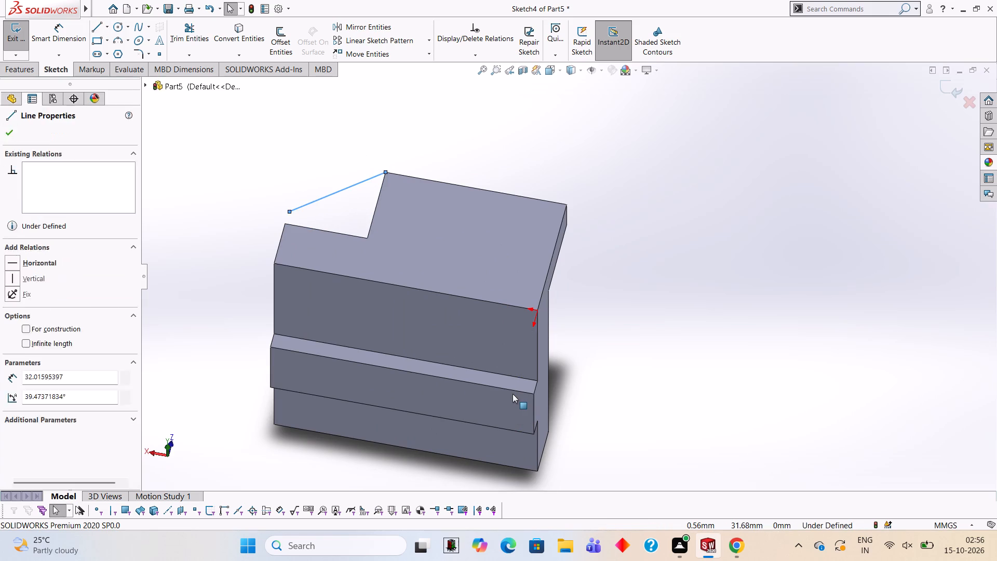
pyautogui.hotkey('ctrl', 'z')
pyautogui.hotkey('ctrl', 'z')
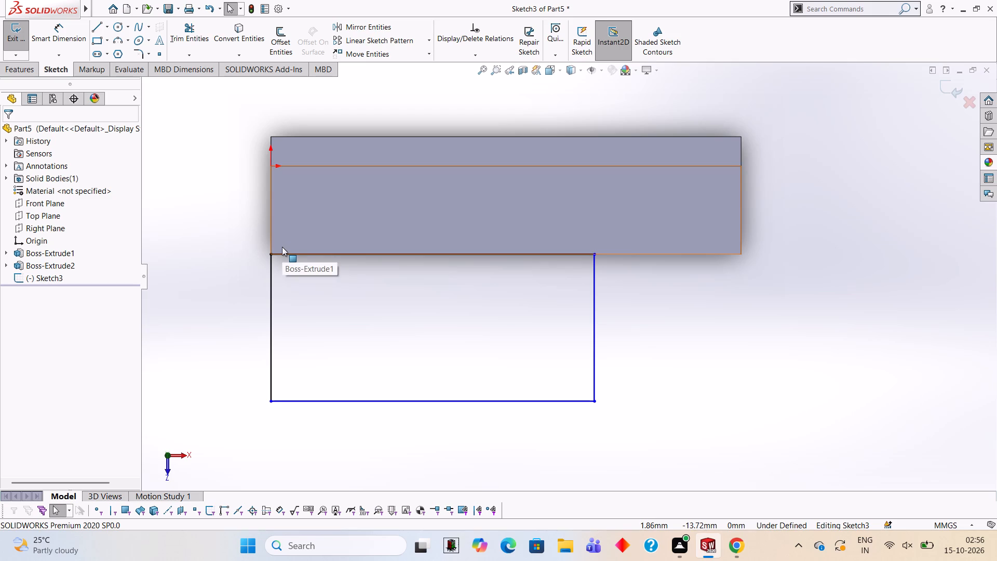
pyautogui.hotkey('ctrl', 'z')
pyautogui.hotkey('ctrl', 'z')
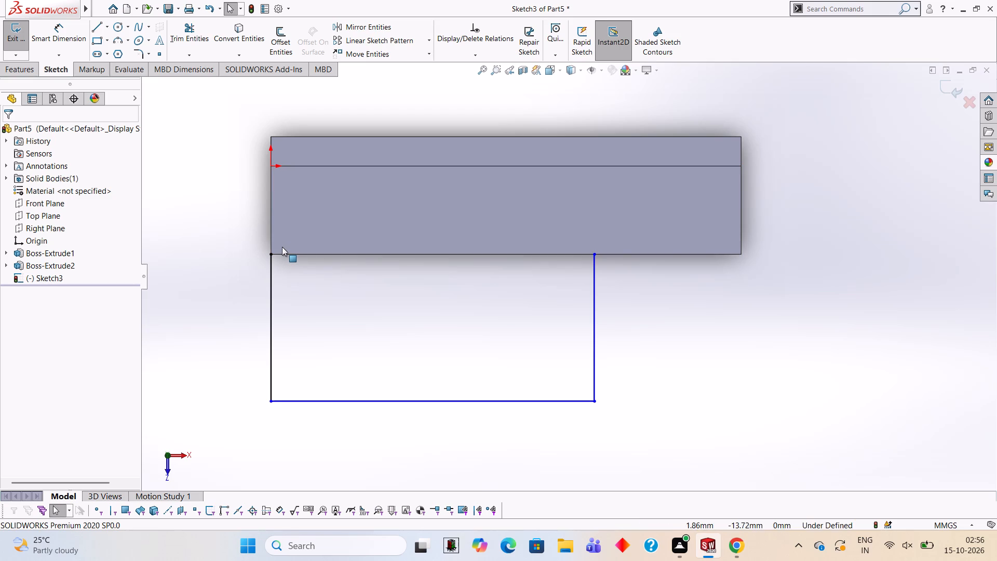
pyautogui.hotkey('ctrl', 'z')
pyautogui.hotkey('ctrl', 'z')
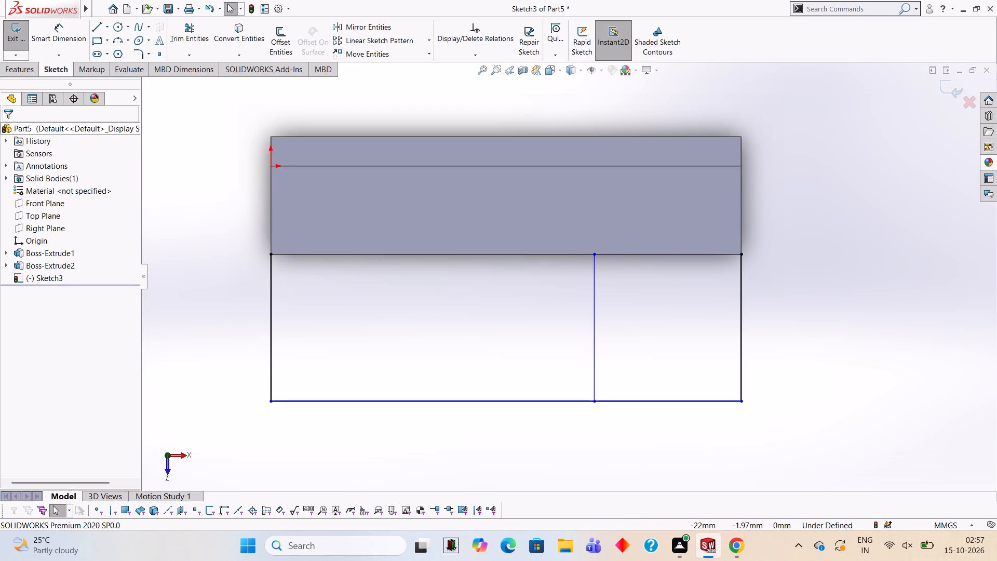
# Trim away the dividing line, the origin-end side line and the whole front line, keeping only the vertical line at the plate's far end.
pyautogui.click(96, 33)
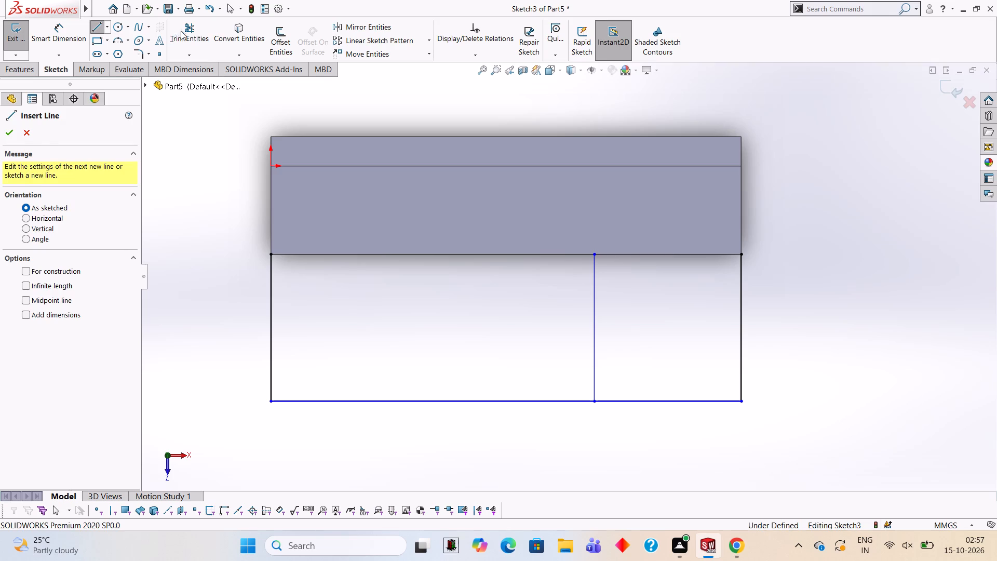
pyautogui.click(181, 31)
pyautogui.click(594, 322)
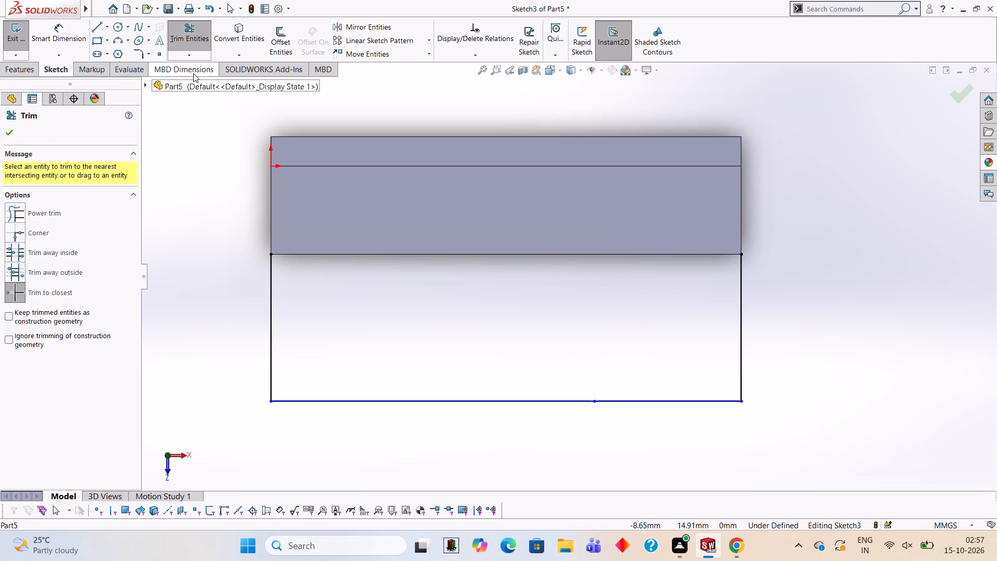
pyautogui.click(270, 315)
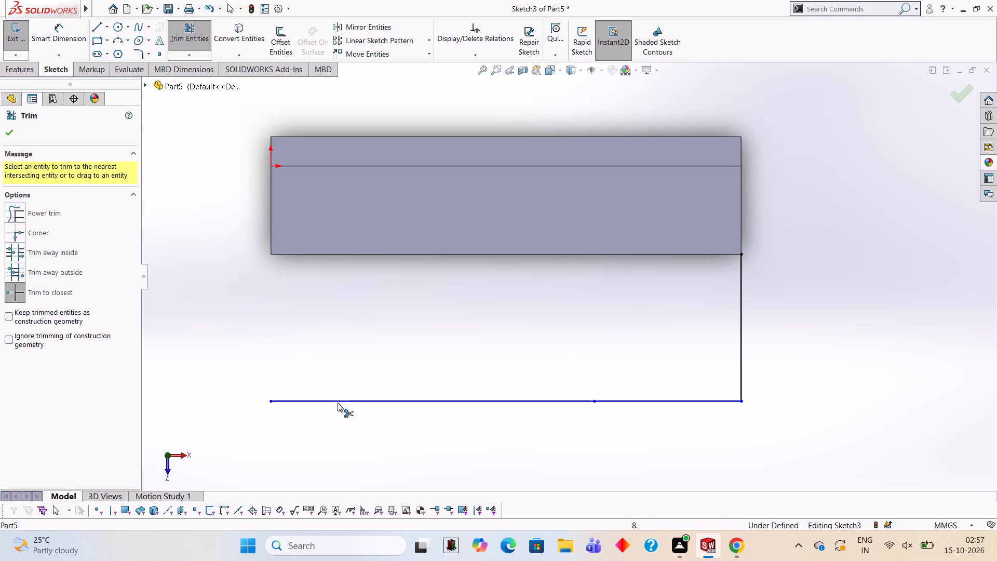
pyautogui.click(360, 402)
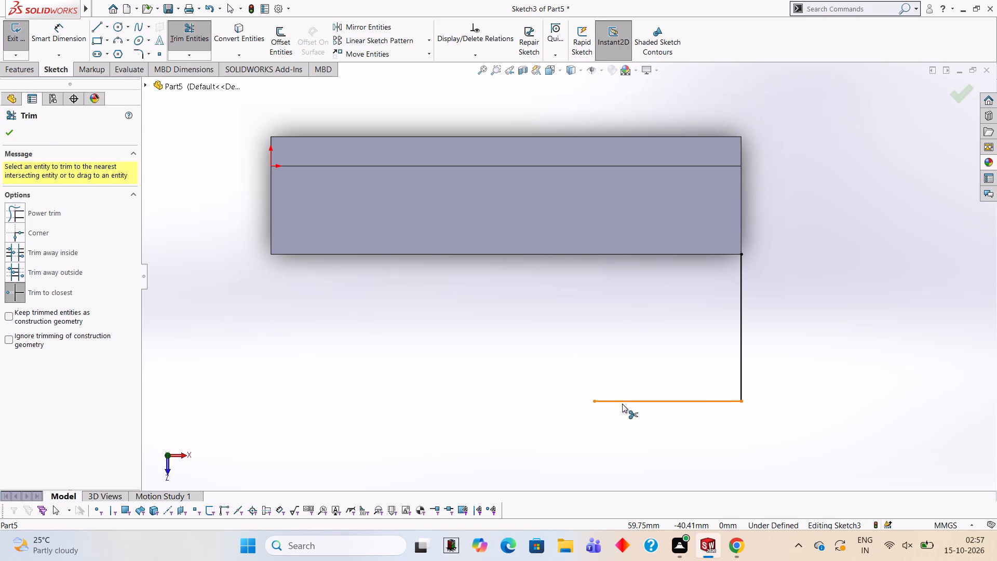
pyautogui.click(622, 404)
# Sketch a 25 mm line along the plate's front edge from its origin-end corner, and a closed 55 x 25 mm profile from that line's end.
pyautogui.click(93, 24)
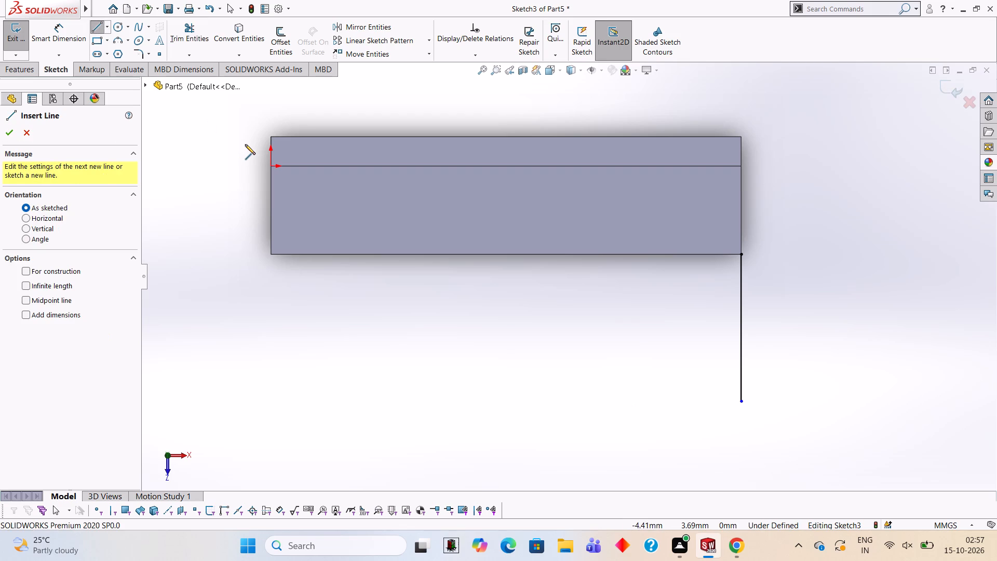
pyautogui.click(270, 253)
pyautogui.write('25')
pyautogui.press('Return')
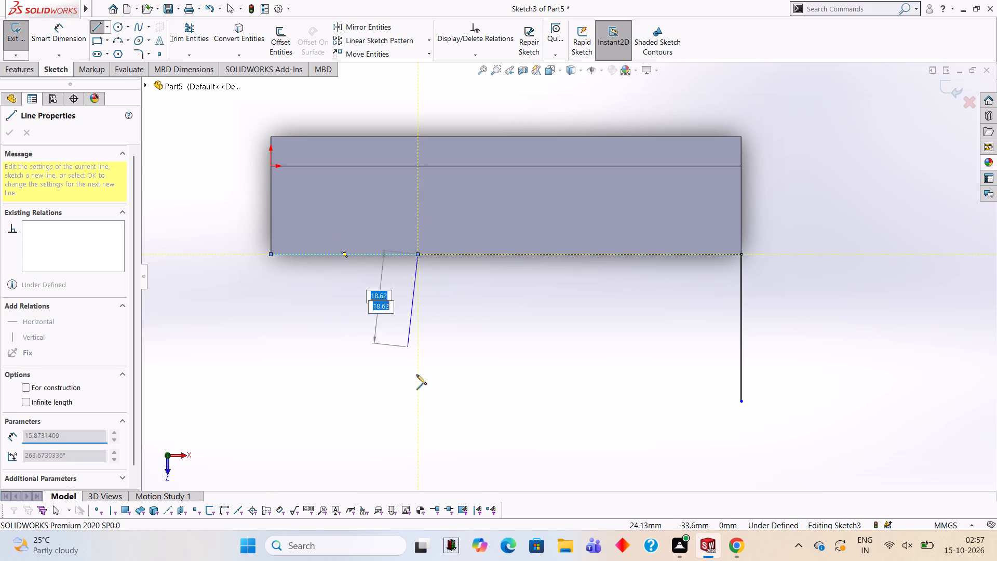
pyautogui.click(417, 400)
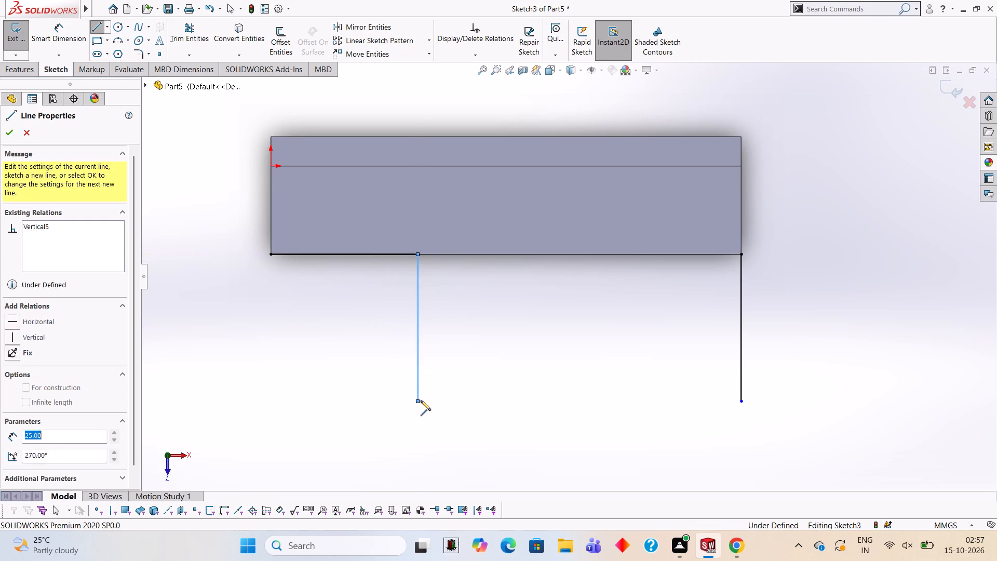
pyautogui.click(742, 399)
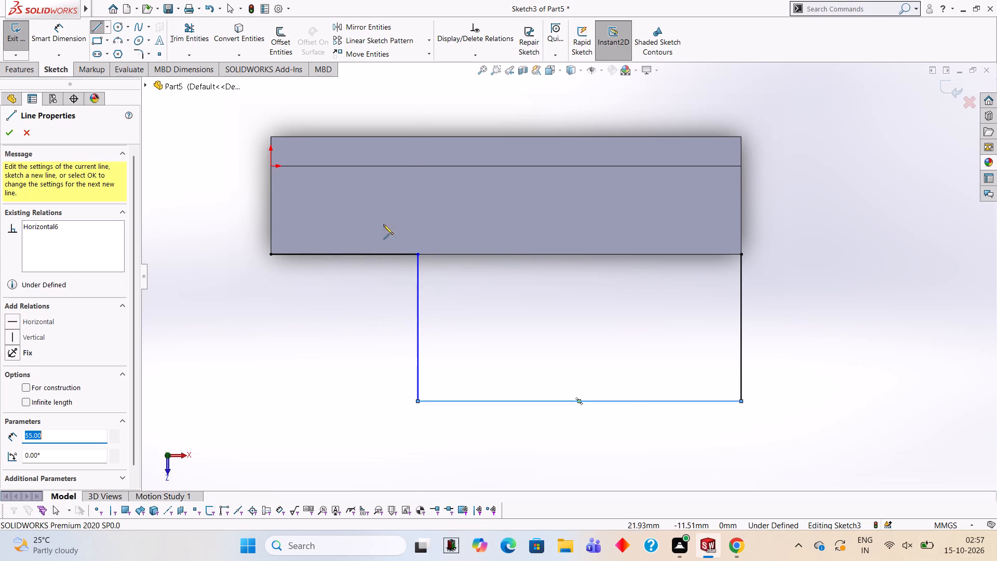
pyautogui.click(416, 252)
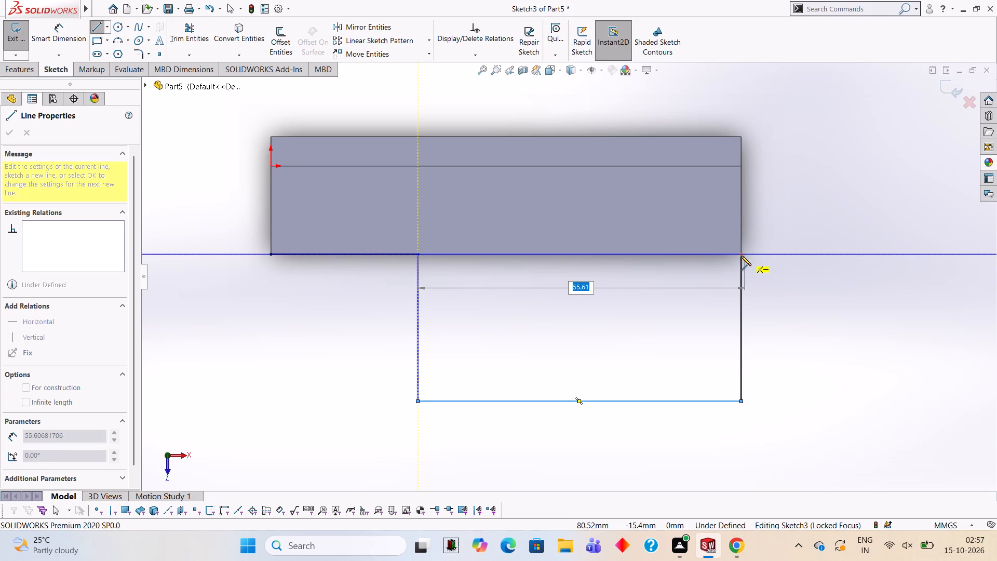
pyautogui.click(741, 256)
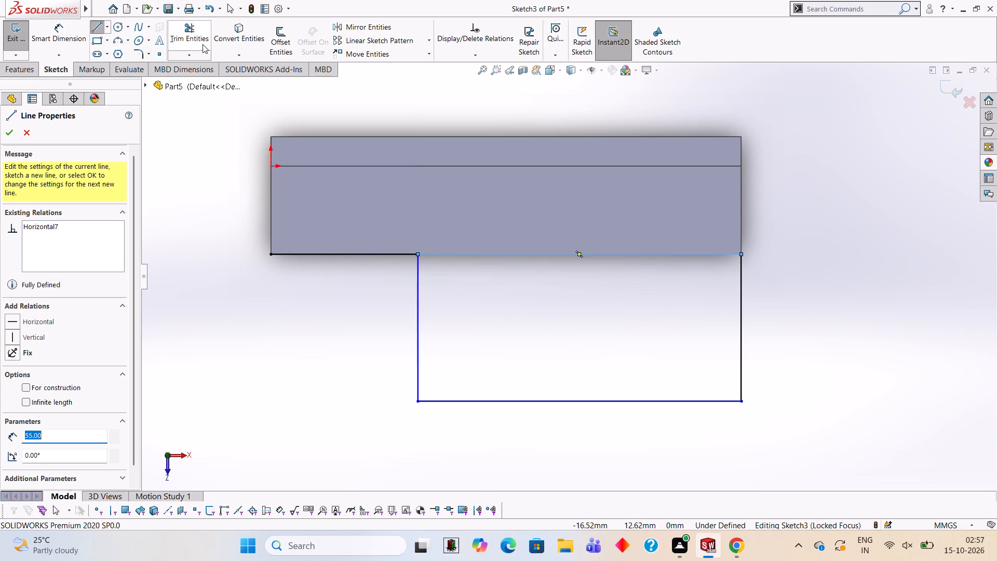
# Trim away the 25 mm line along the plate's front edge, leaving only the closed rectangle.
pyautogui.click(203, 44)
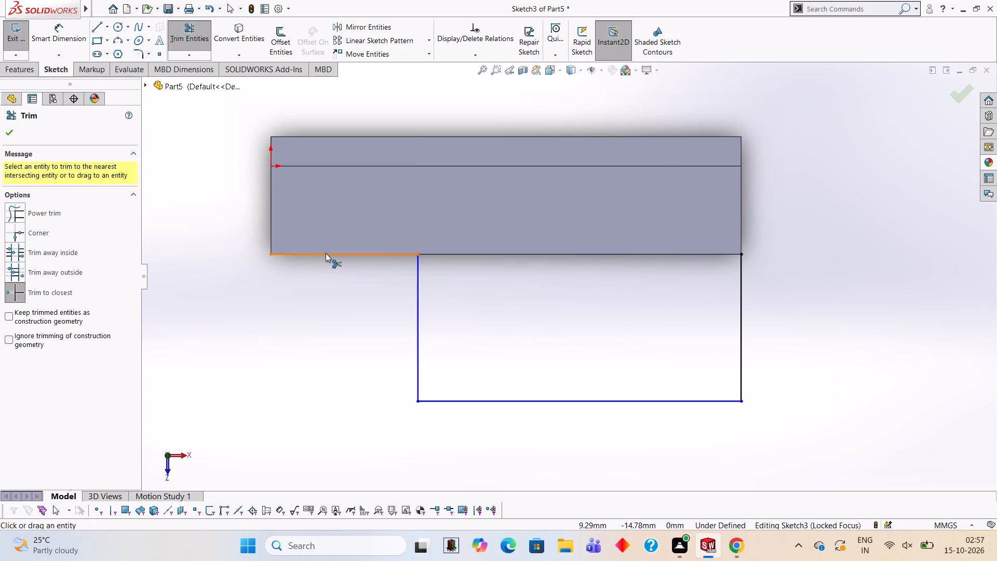
pyautogui.click(326, 253)
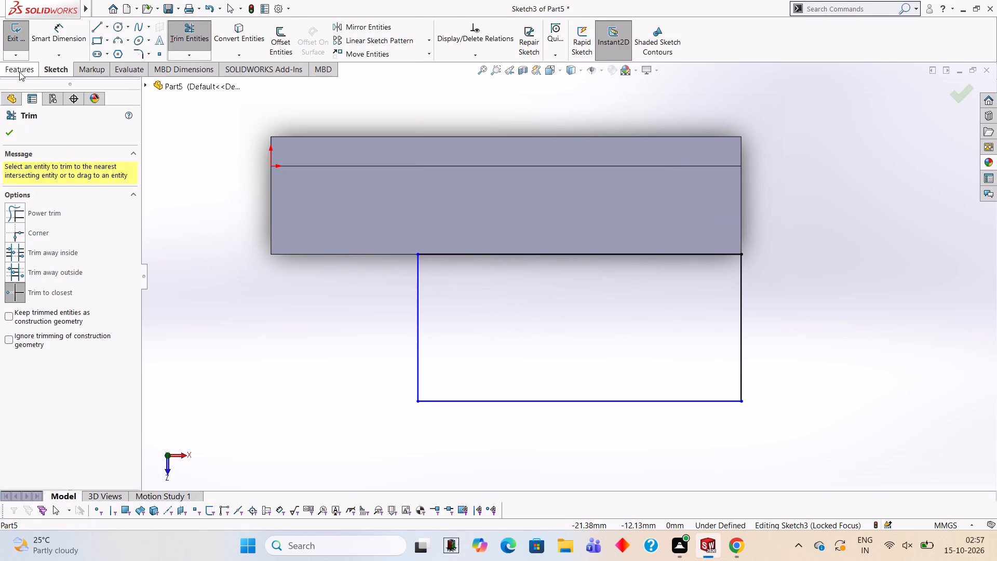
# Extrude the rectangle as a 10 mm blind boss, with the direction reversed downward along the plate's front face.
pyautogui.click(19, 72)
pyautogui.click(36, 40)
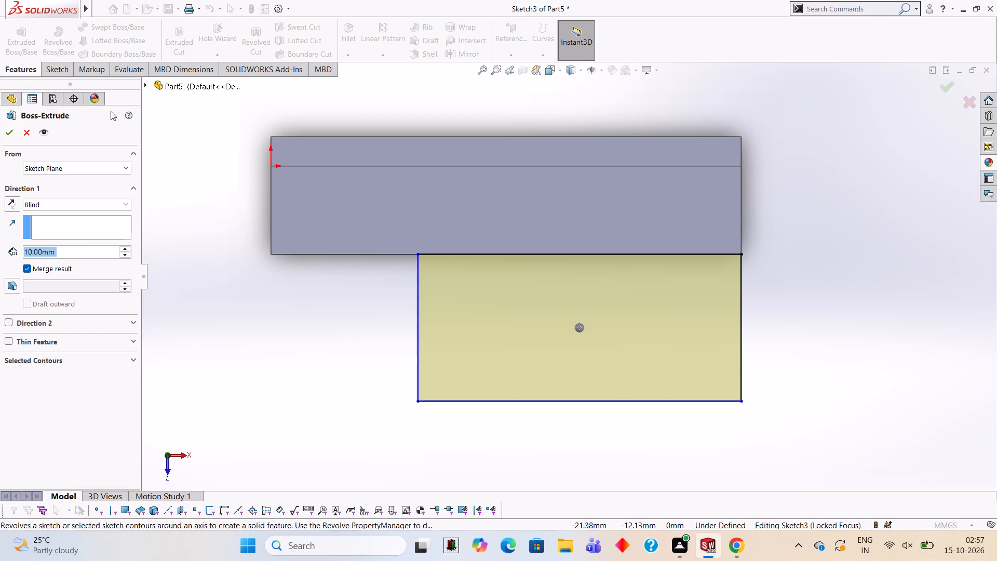
pyautogui.moveTo(543, 405); pyautogui.dragTo(537, 262, button='middle')
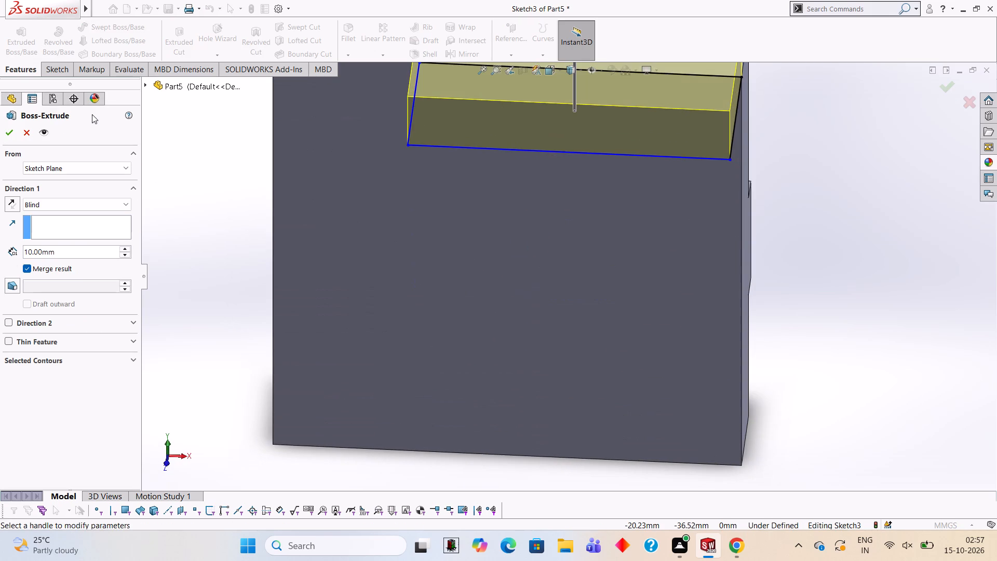
pyautogui.click(6, 199)
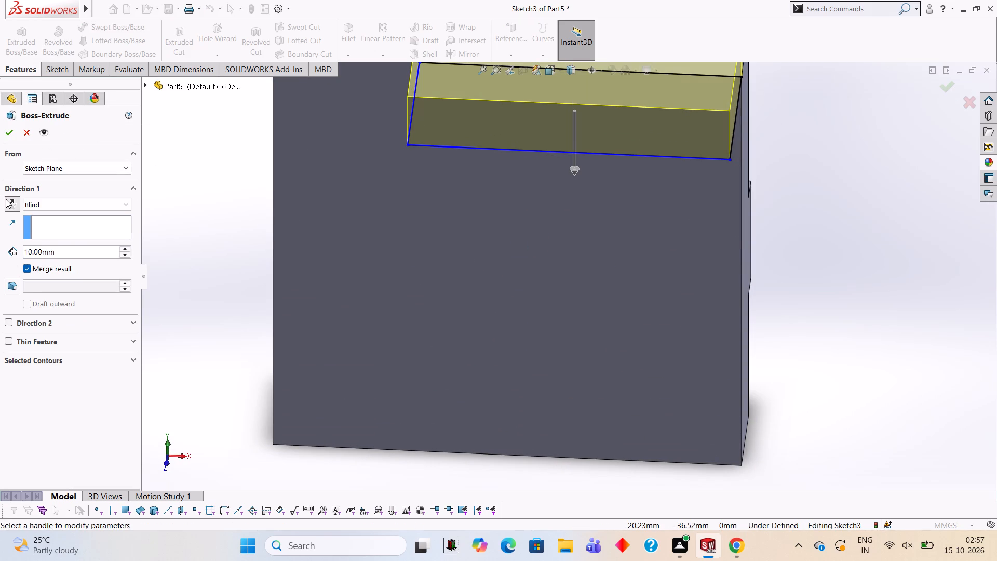
pyautogui.click(11, 126)
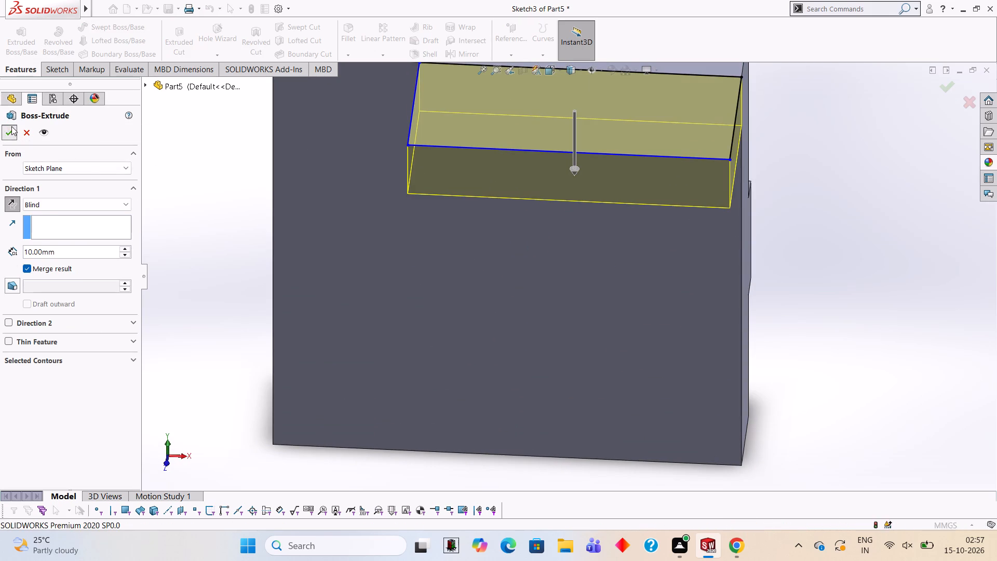
pyautogui.click(163, 193)
# Open a new sketch on the part's flat L-shaped top face and view it square on.
pyautogui.moveTo(351, 204); pyautogui.dragTo(382, 213, button='middle')
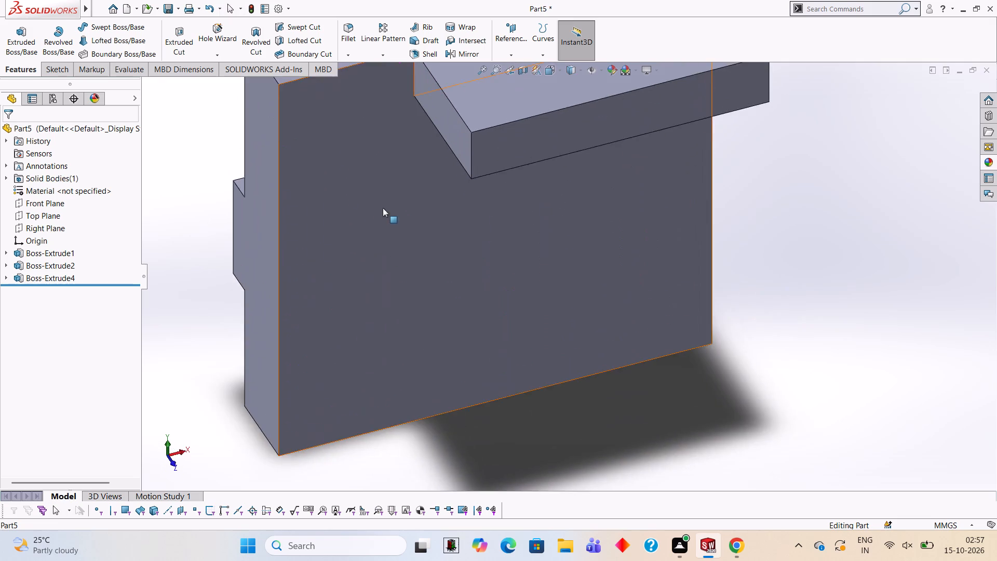
pyautogui.scroll(2, 423, 237)
pyautogui.scroll(1, 518, 191)
pyautogui.moveTo(526, 182); pyautogui.dragTo(509, 246, button='middle')
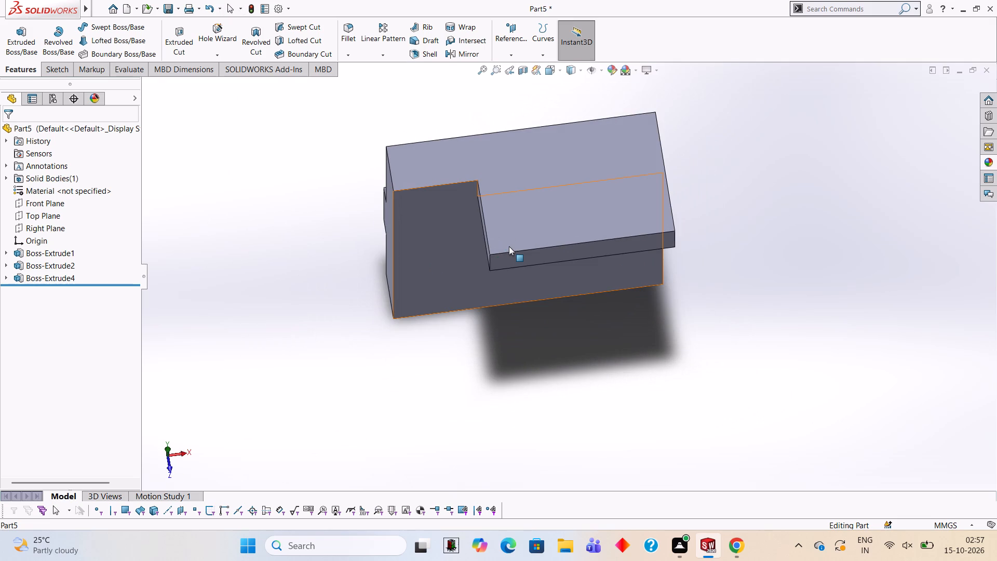
pyautogui.moveTo(545, 148); pyautogui.dragTo(540, 213, button='middle')
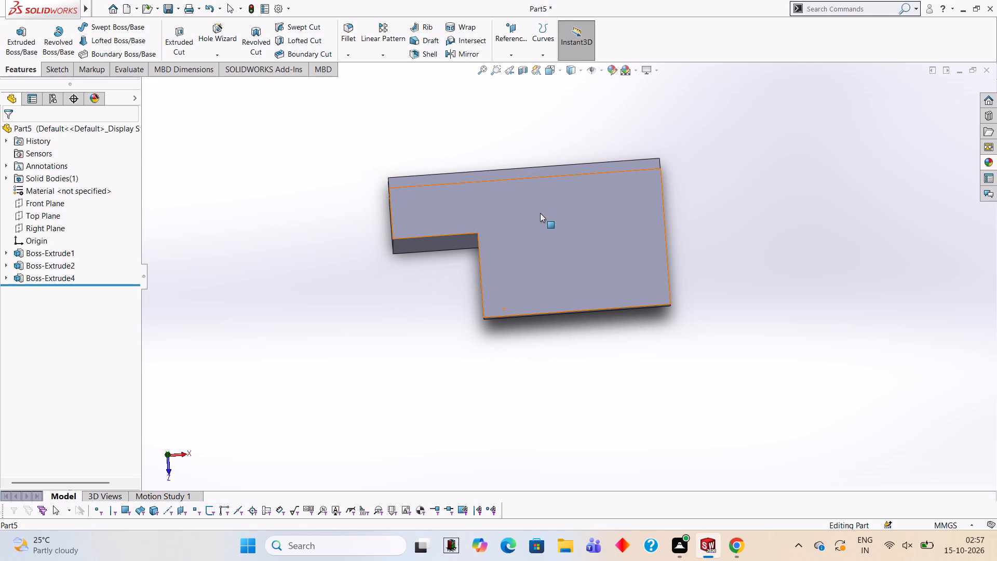
pyautogui.moveTo(508, 189); pyautogui.dragTo(509, 292, button='middle')
pyautogui.click(515, 278)
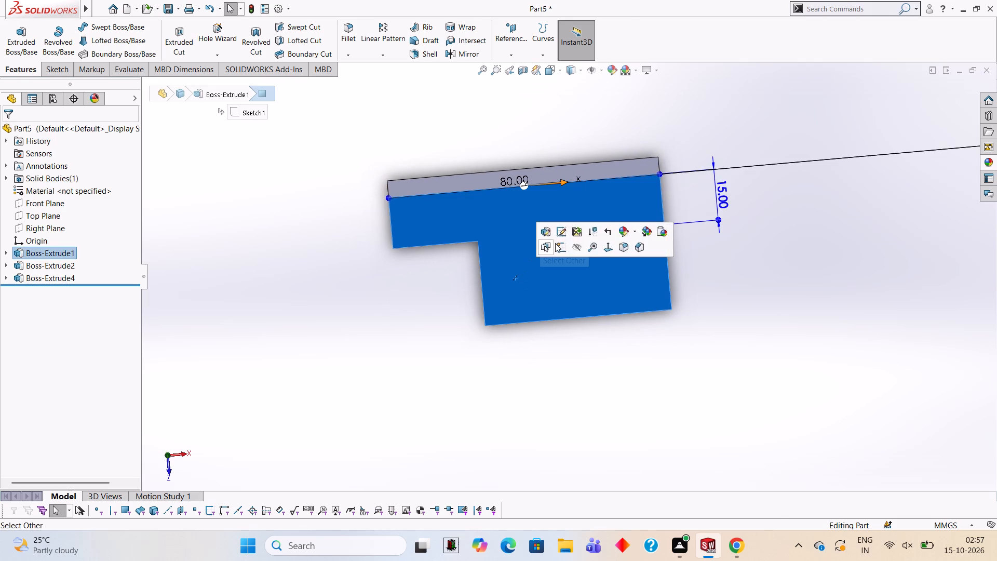
pyautogui.click(556, 243)
pyautogui.hotkey('ctrl', '8')
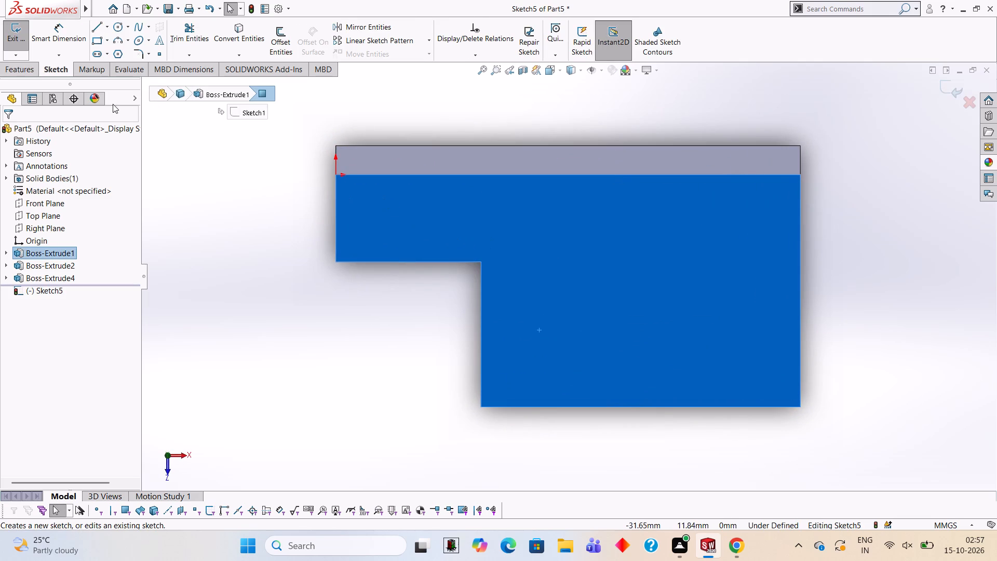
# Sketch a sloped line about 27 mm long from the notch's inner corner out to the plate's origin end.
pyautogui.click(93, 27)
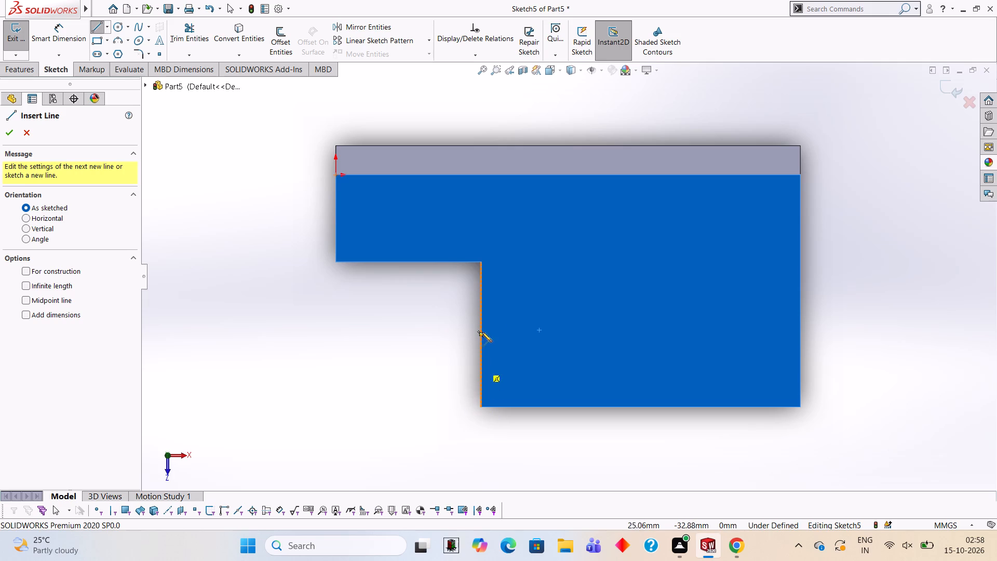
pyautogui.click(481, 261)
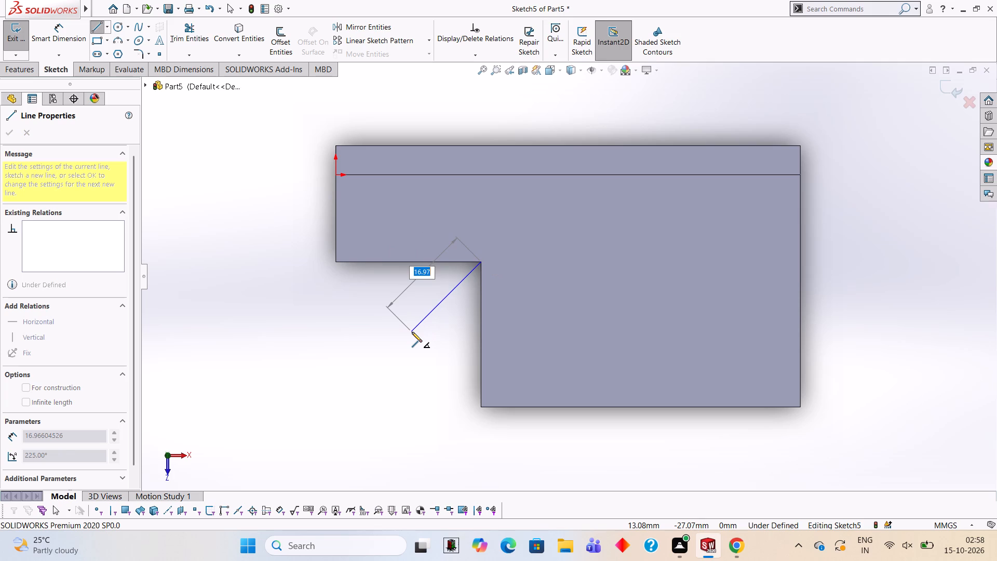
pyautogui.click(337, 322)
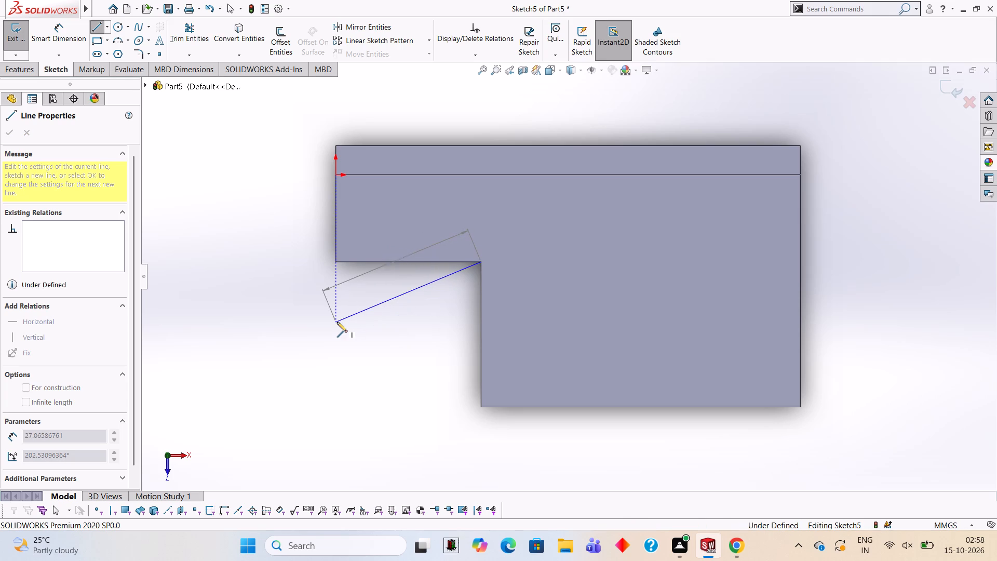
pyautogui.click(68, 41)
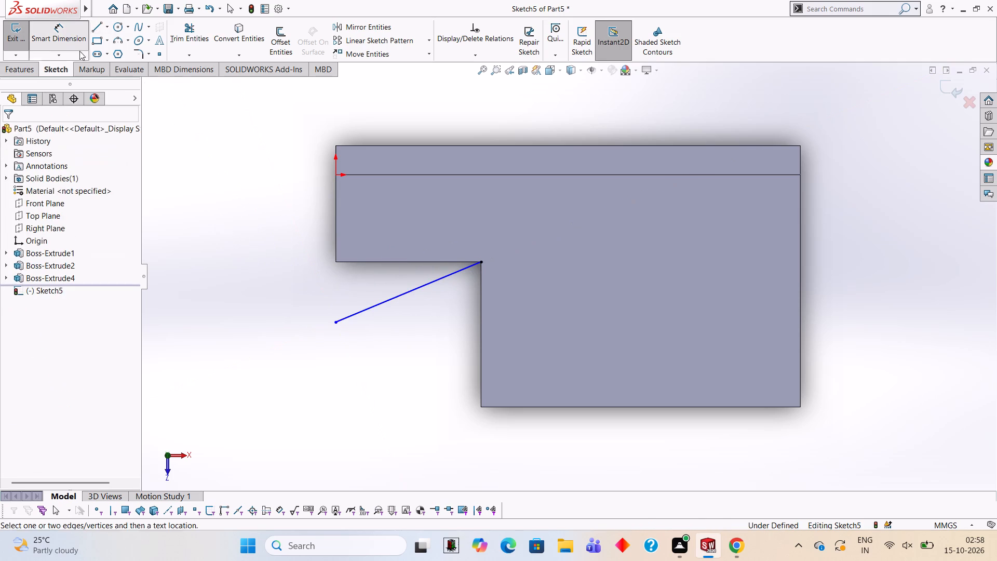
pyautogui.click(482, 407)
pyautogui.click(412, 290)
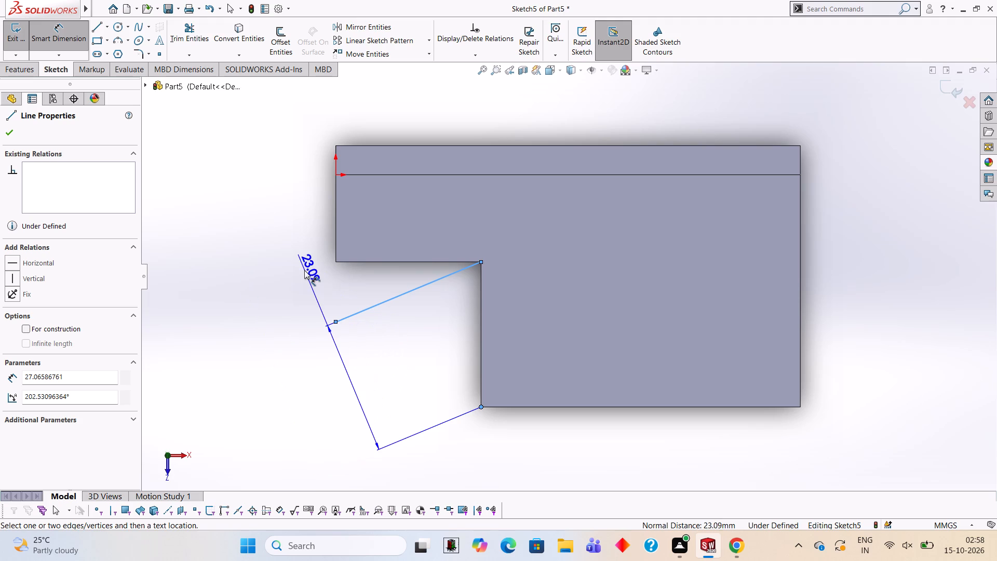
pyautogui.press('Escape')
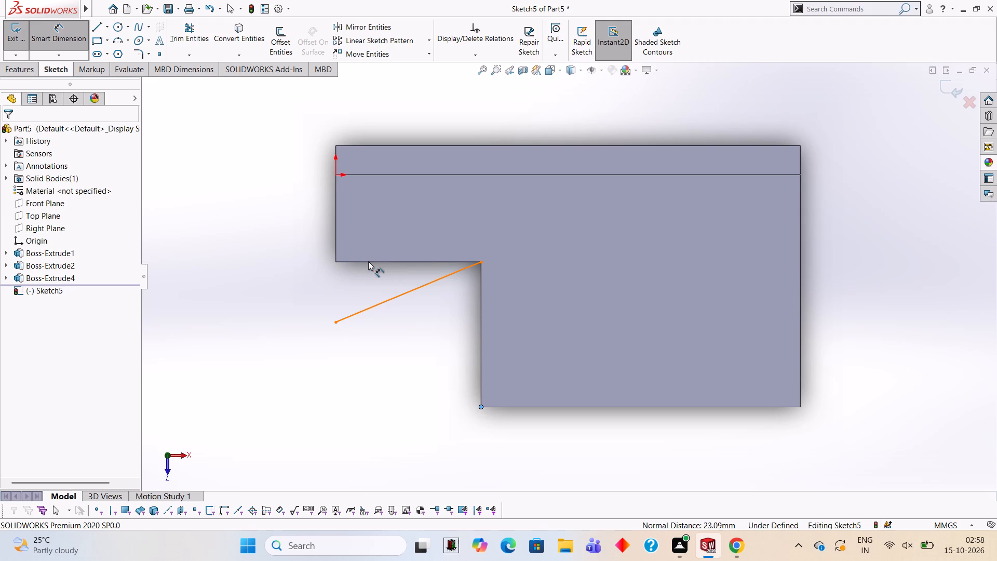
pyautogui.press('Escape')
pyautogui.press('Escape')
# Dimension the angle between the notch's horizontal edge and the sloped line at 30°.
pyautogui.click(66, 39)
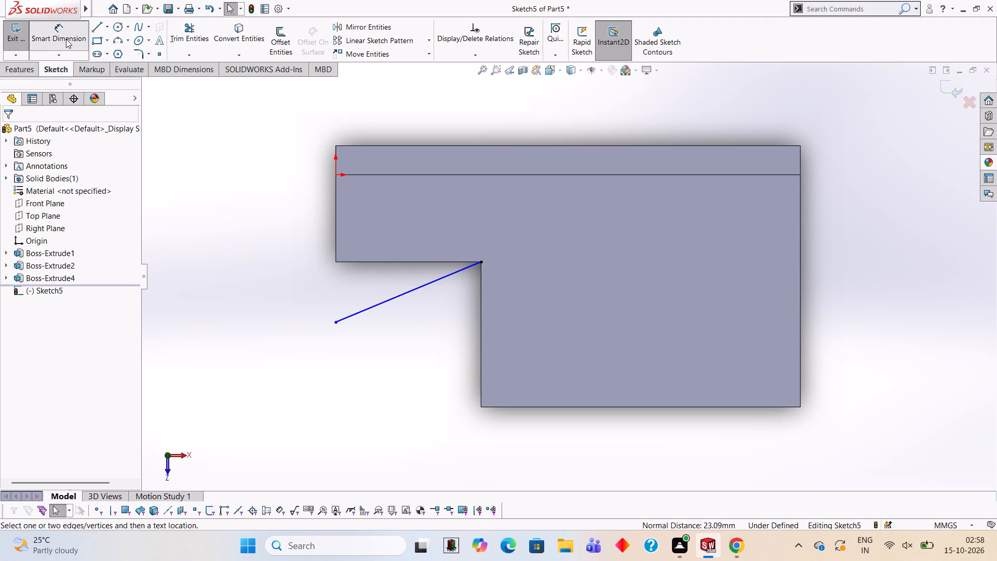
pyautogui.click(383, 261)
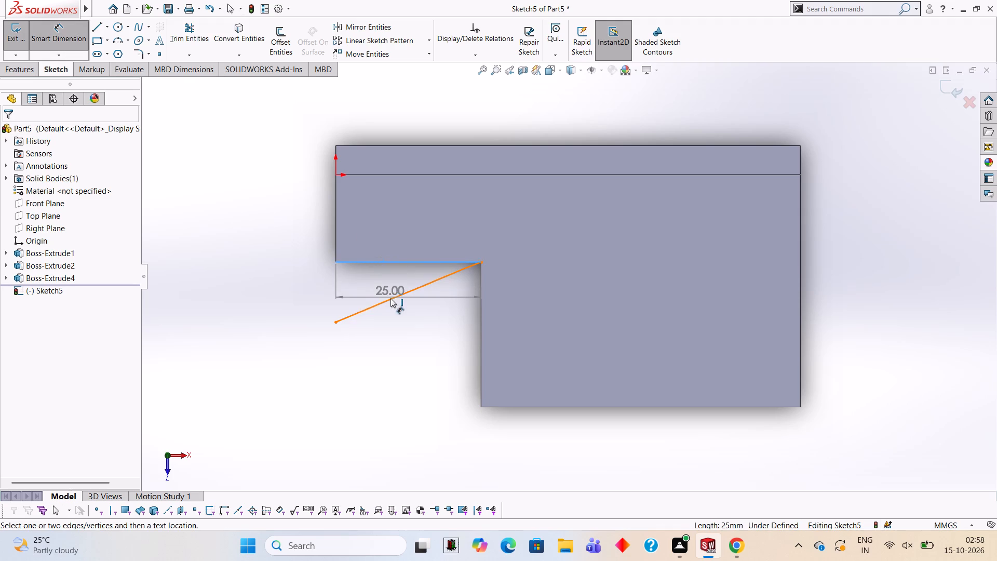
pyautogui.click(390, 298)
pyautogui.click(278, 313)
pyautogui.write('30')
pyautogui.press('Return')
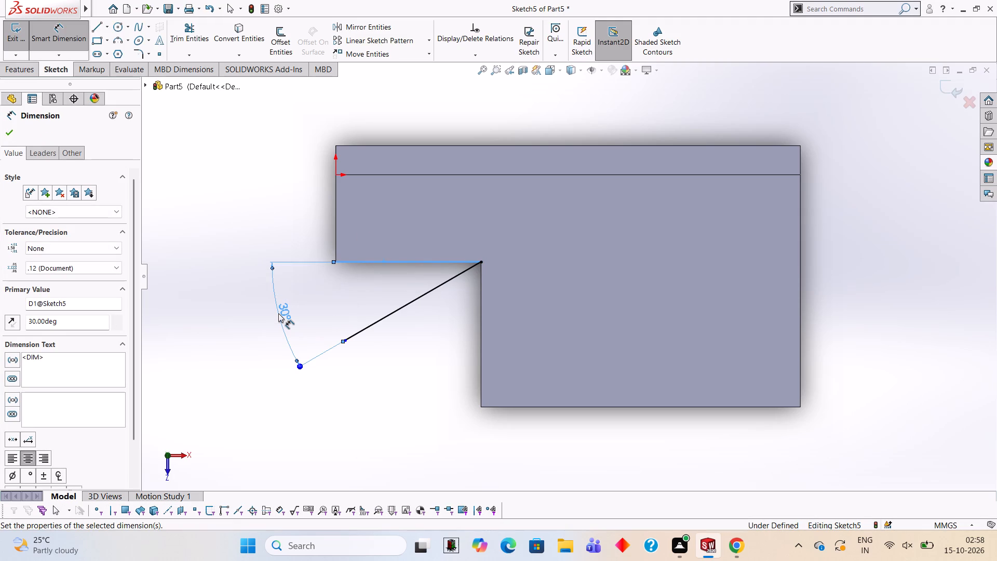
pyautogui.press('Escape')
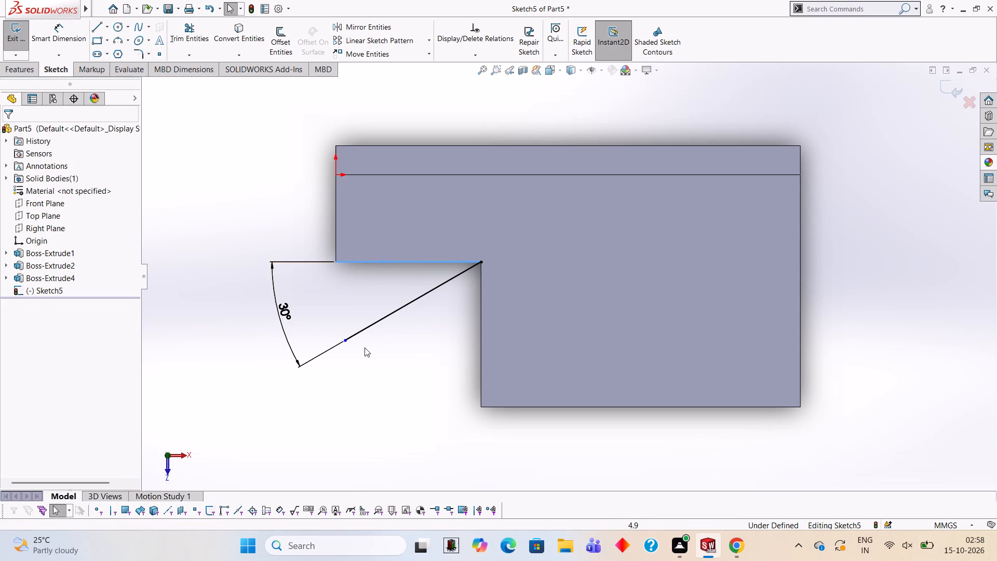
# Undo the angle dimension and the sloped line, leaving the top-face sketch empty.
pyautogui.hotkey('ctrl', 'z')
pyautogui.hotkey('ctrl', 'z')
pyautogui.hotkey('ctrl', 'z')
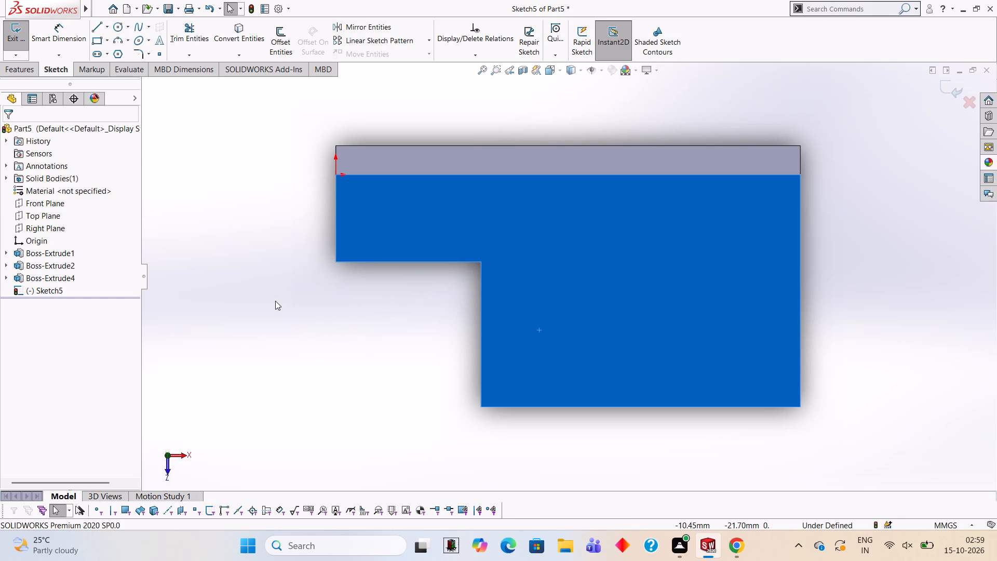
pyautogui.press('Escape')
# Sketch a sloped line about 34 mm long from the boss's outer front corner at the notch toward the plate's origin-end corner.
pyautogui.click(92, 22)
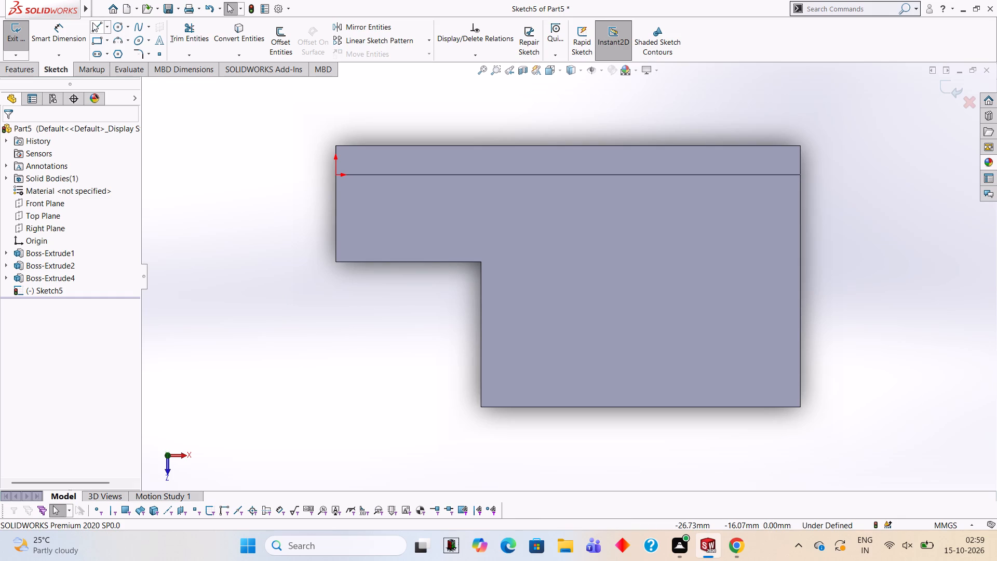
pyautogui.click(480, 405)
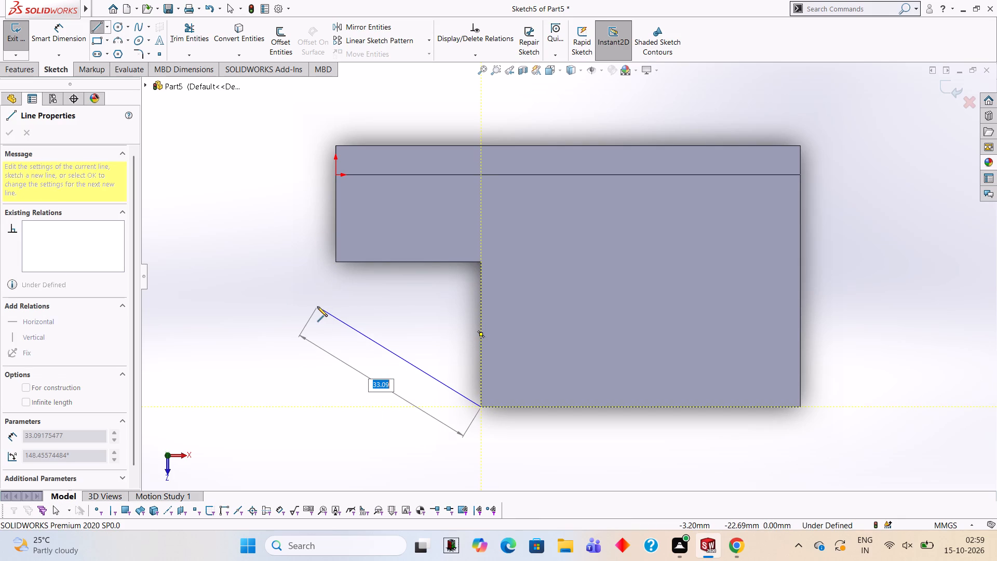
pyautogui.click(332, 280)
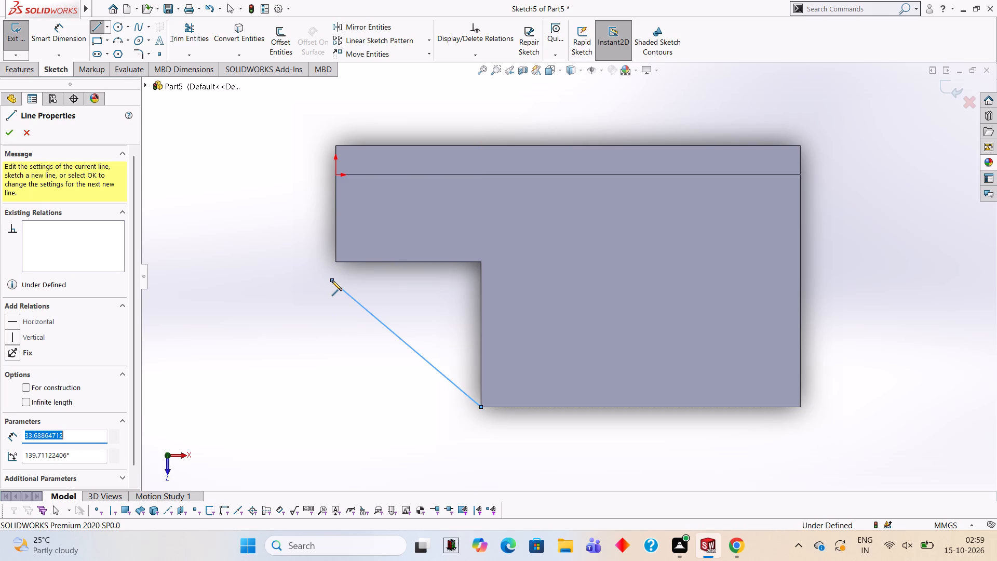
pyautogui.press('Escape')
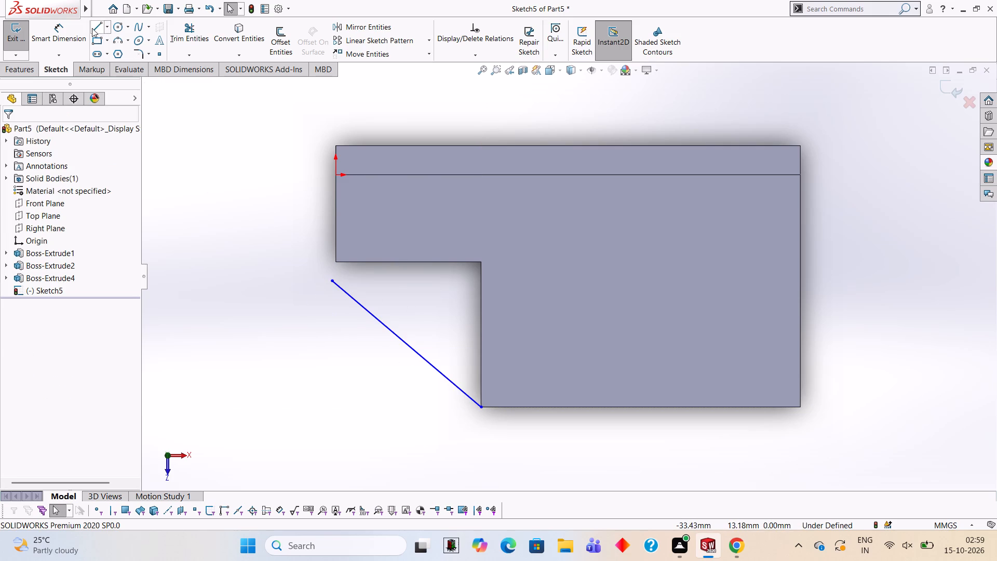
# Sketch a horizontal line about 25 mm long from the boss's outer front corner at the notch, ending in line with the plate's origin-end edge.
pyautogui.click(92, 28)
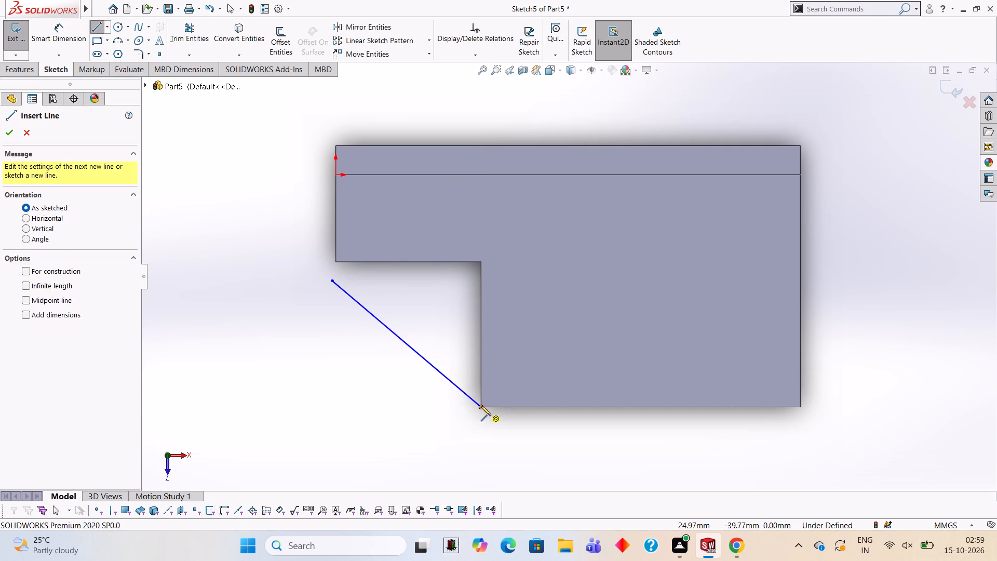
pyautogui.click(481, 406)
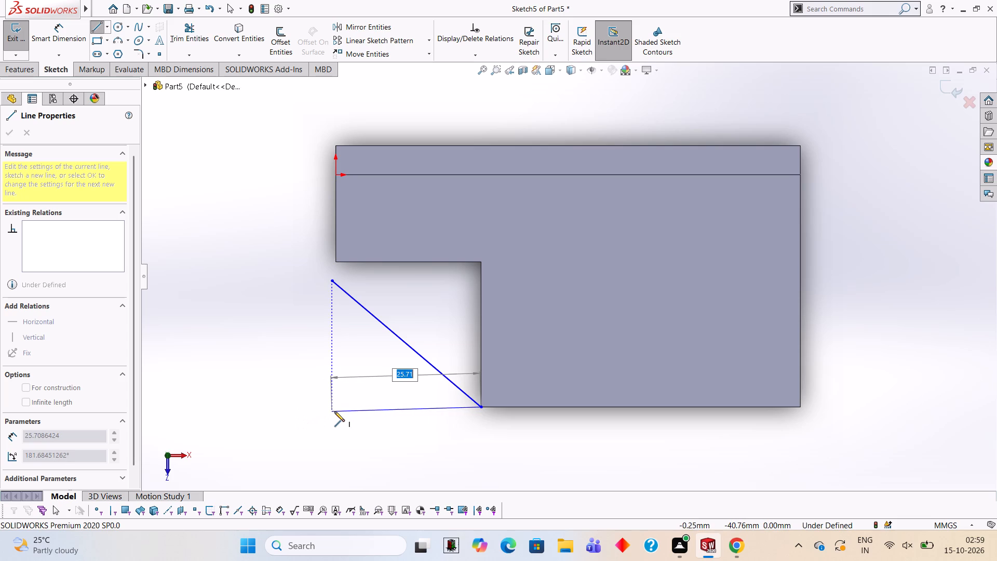
pyautogui.click(339, 408)
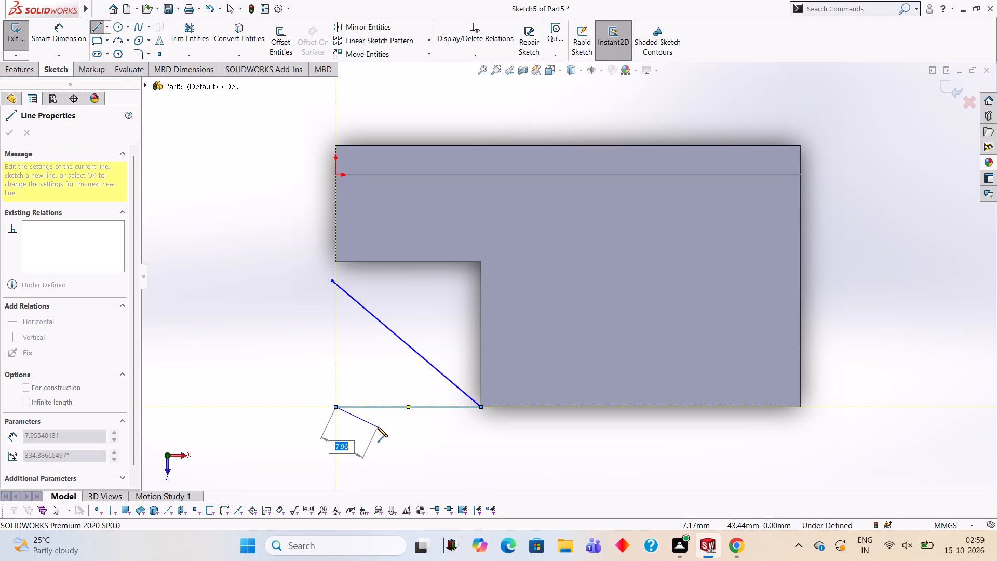
pyautogui.press('Escape')
pyautogui.press('Escape')
# Dimension the angle between the sloped line and the horizontal line at 30°.
pyautogui.click(75, 33)
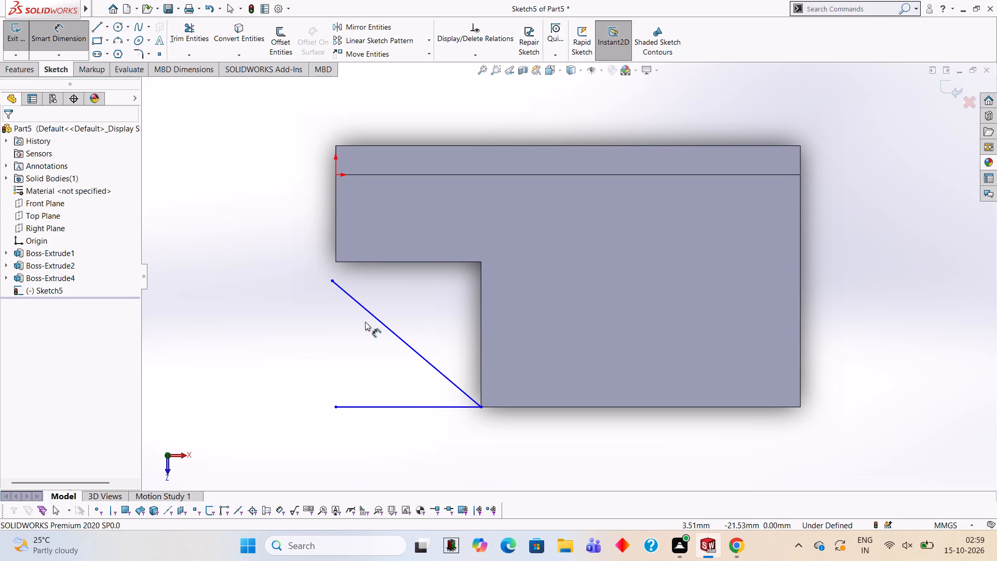
pyautogui.click(384, 326)
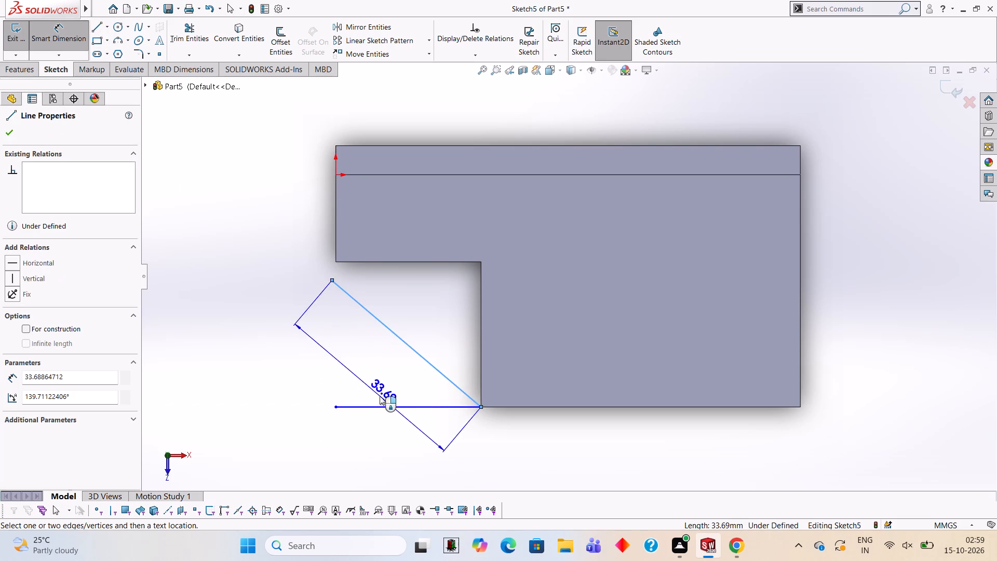
pyautogui.click(381, 407)
pyautogui.click(299, 347)
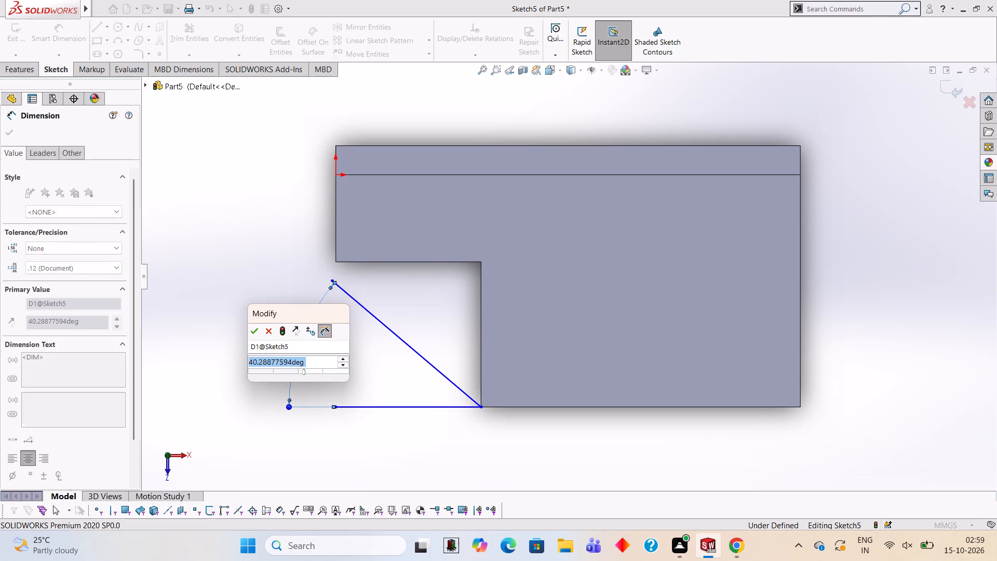
pyautogui.write('30')
pyautogui.press('Return')
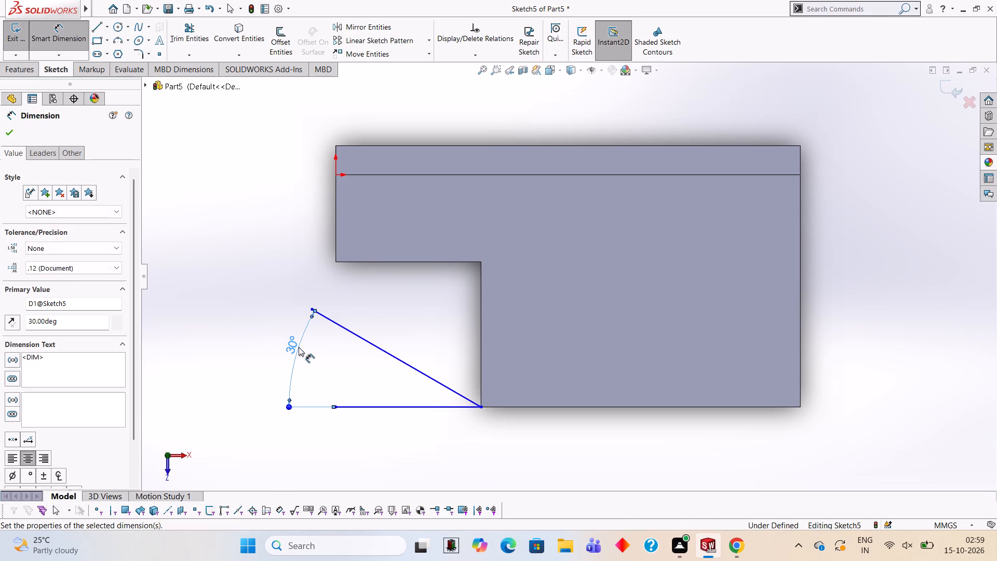
pyautogui.press('Escape')
pyautogui.press('Escape')
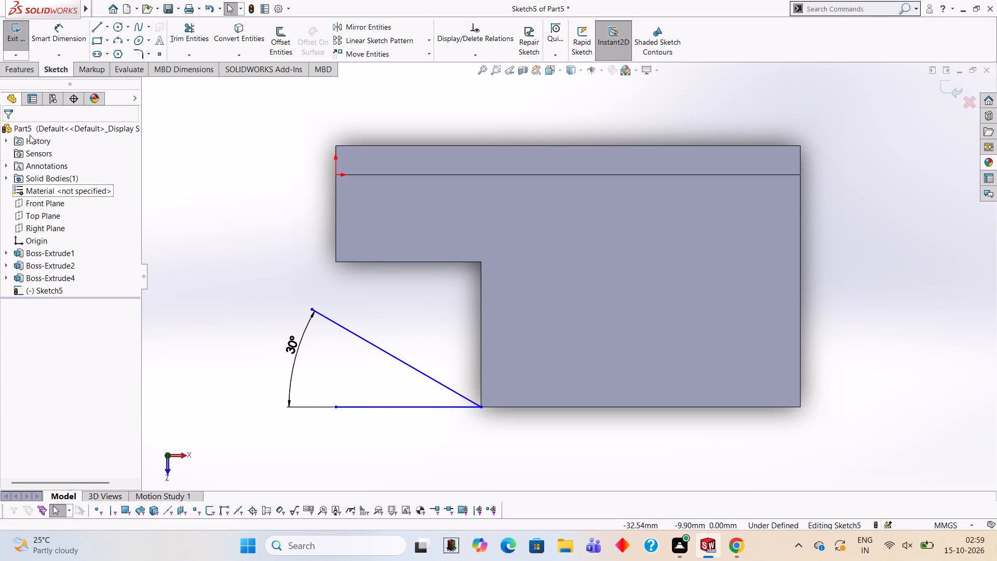
# Sketch a vertical line about 25 mm long from the plate's origin-end corner at the notch to the horizontal line's free end.
pyautogui.click(96, 23)
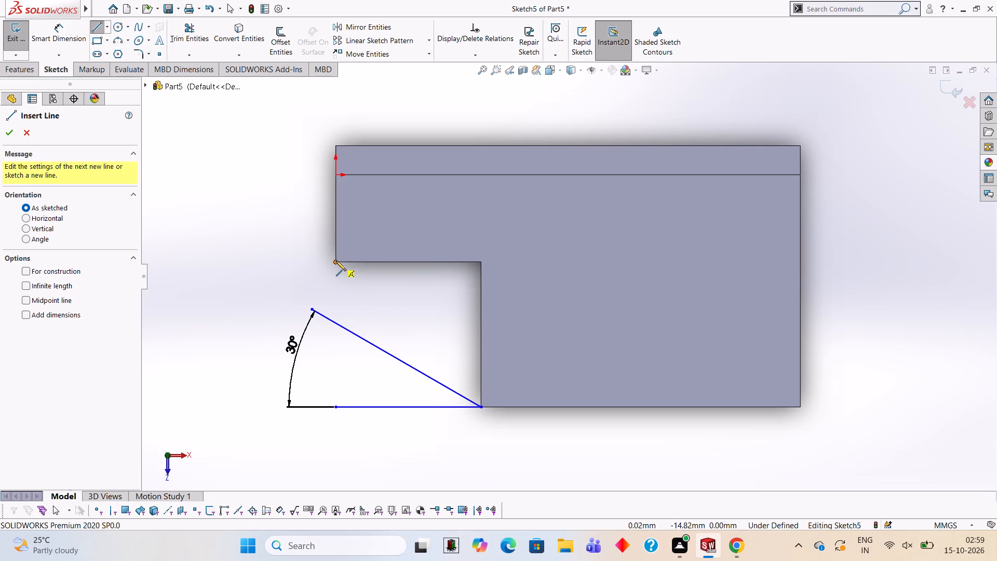
pyautogui.click(336, 261)
pyautogui.click(336, 406)
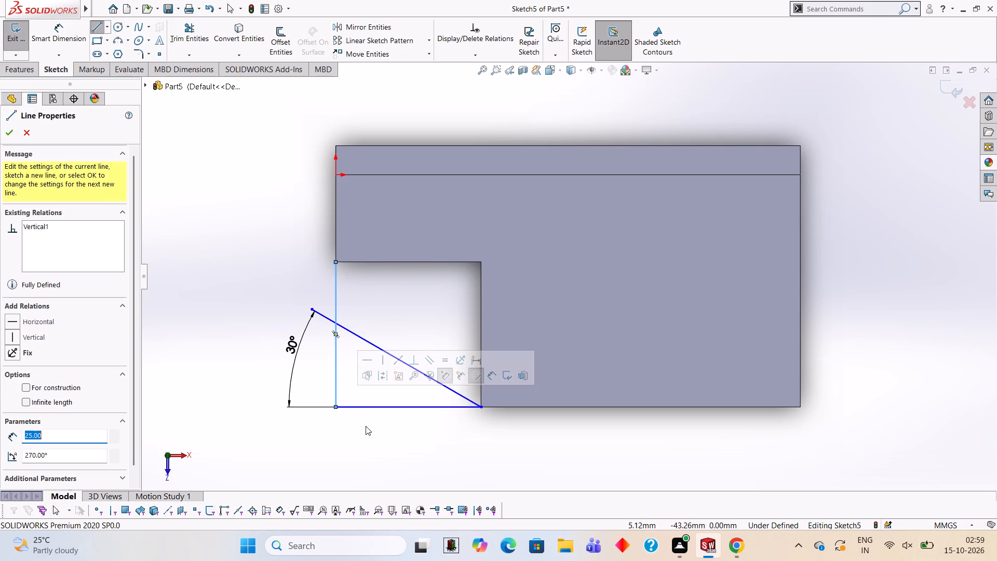
pyautogui.press('Escape')
pyautogui.press('Escape')
# Trim away the end of the sloped line that extends beyond the vertical line, using Trim to closest.
pyautogui.click(183, 42)
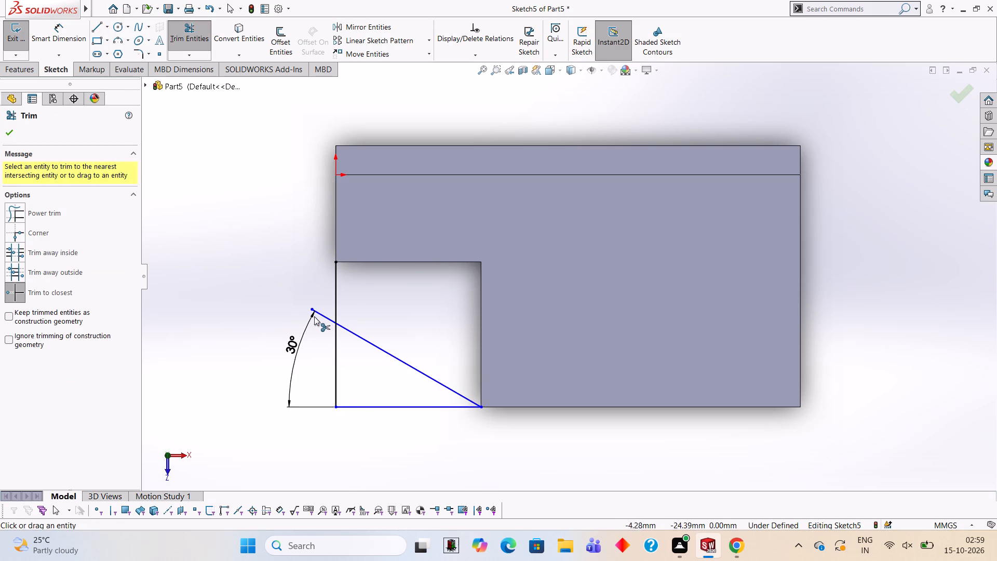
pyautogui.click(322, 314)
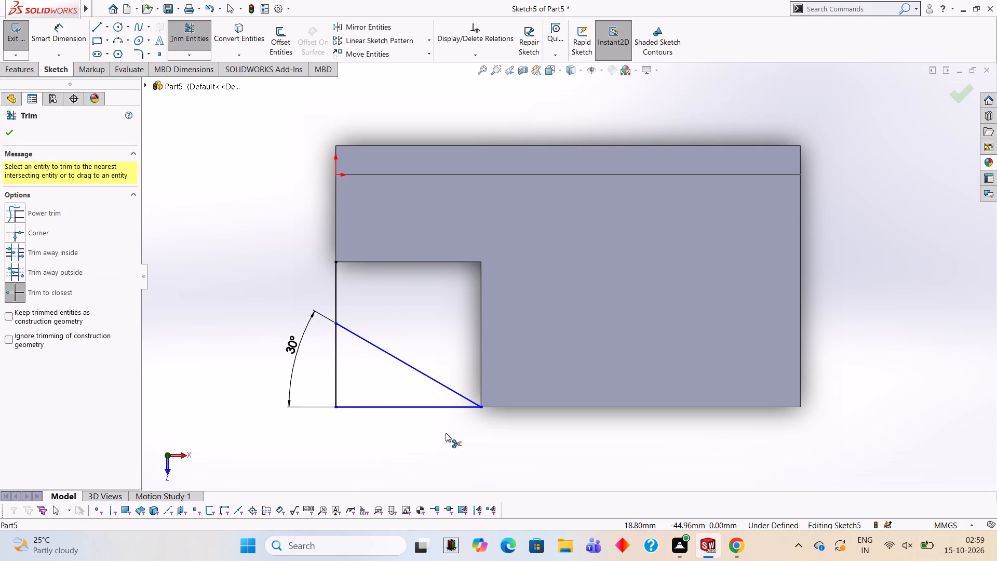
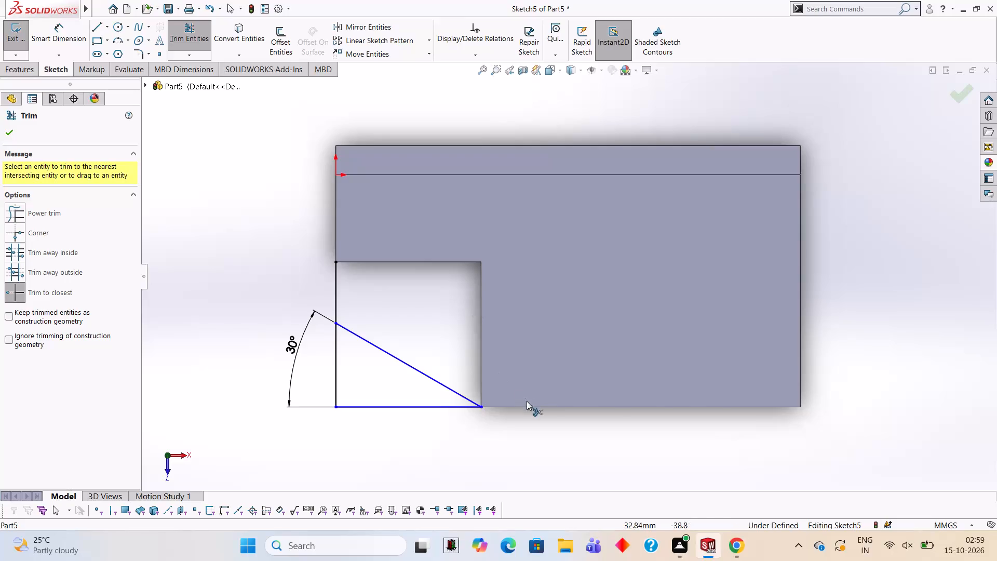
# Sketch two connected 25 mm lines along the notch edges, from the plate's origin-end corner through the inner corner to the boss's outer front corner.
pyautogui.moveTo(556, 428); pyautogui.dragTo(572, 254, button='middle')
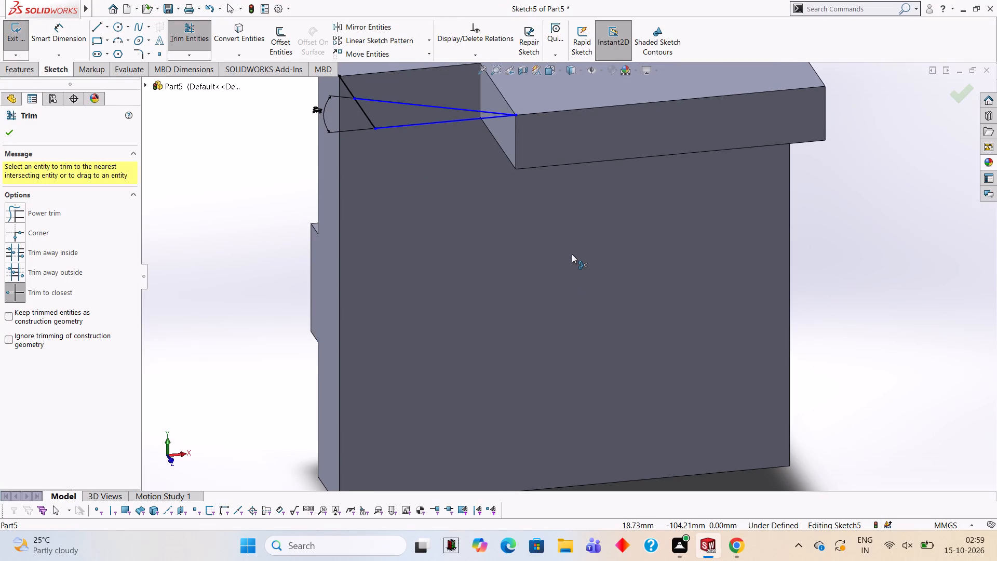
pyautogui.moveTo(568, 132); pyautogui.dragTo(561, 303, button='middle')
pyautogui.scroll(2, 587, 197)
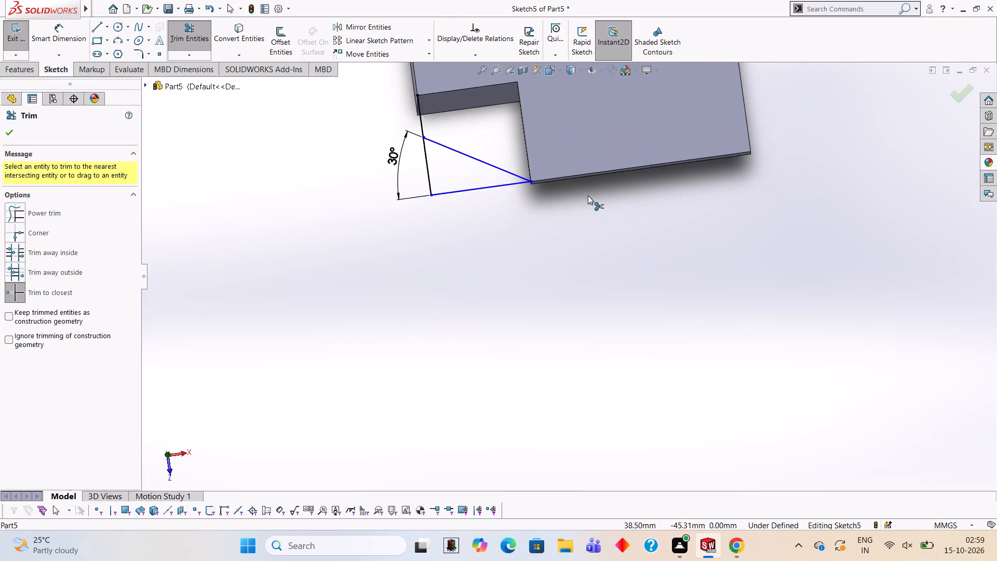
pyautogui.scroll(2, 588, 195)
pyautogui.moveTo(578, 146); pyautogui.dragTo(571, 213, button='middle')
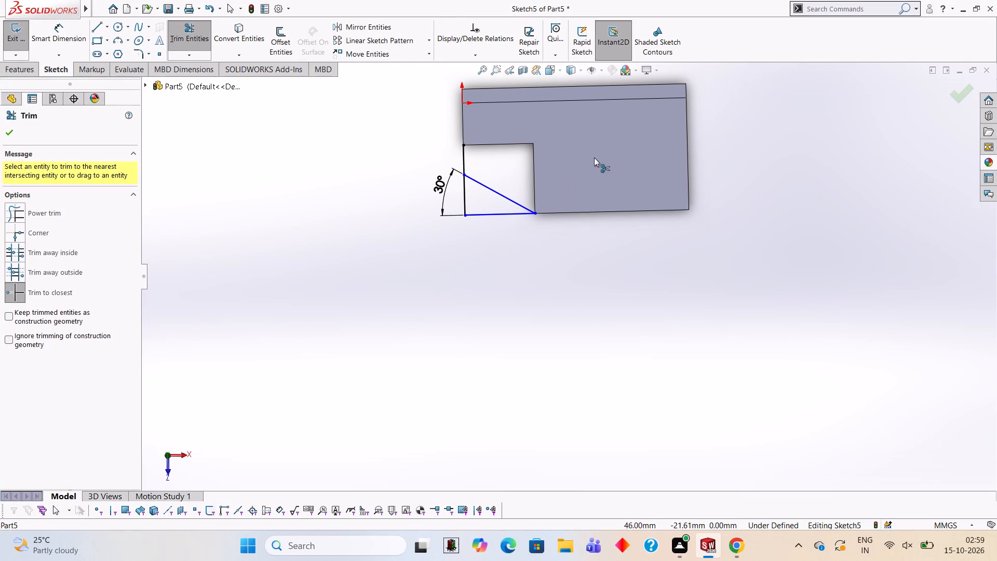
pyautogui.scroll(2, 603, 151)
pyautogui.scroll(-3, 603, 151)
pyautogui.scroll(-2, 588, 240)
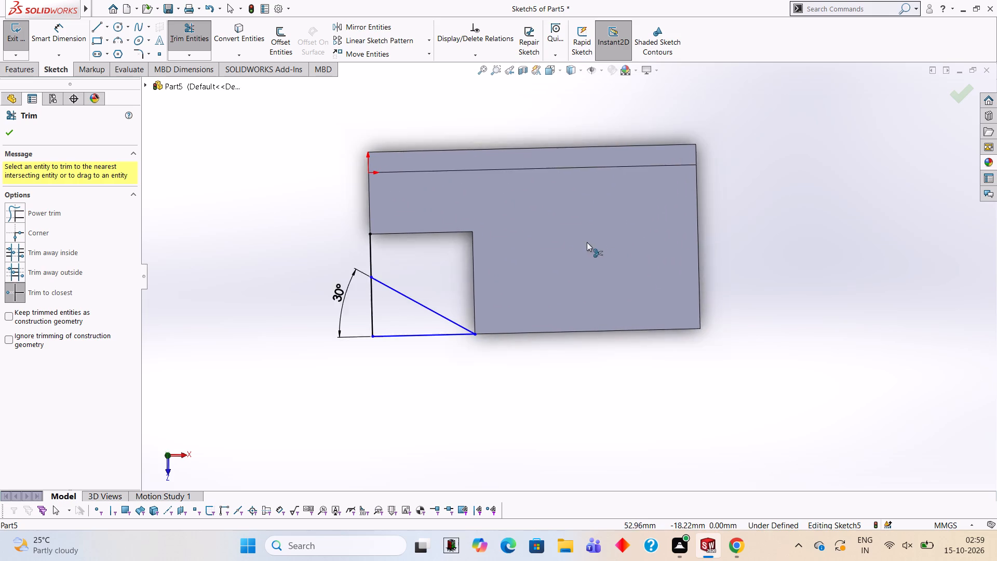
pyautogui.click(95, 22)
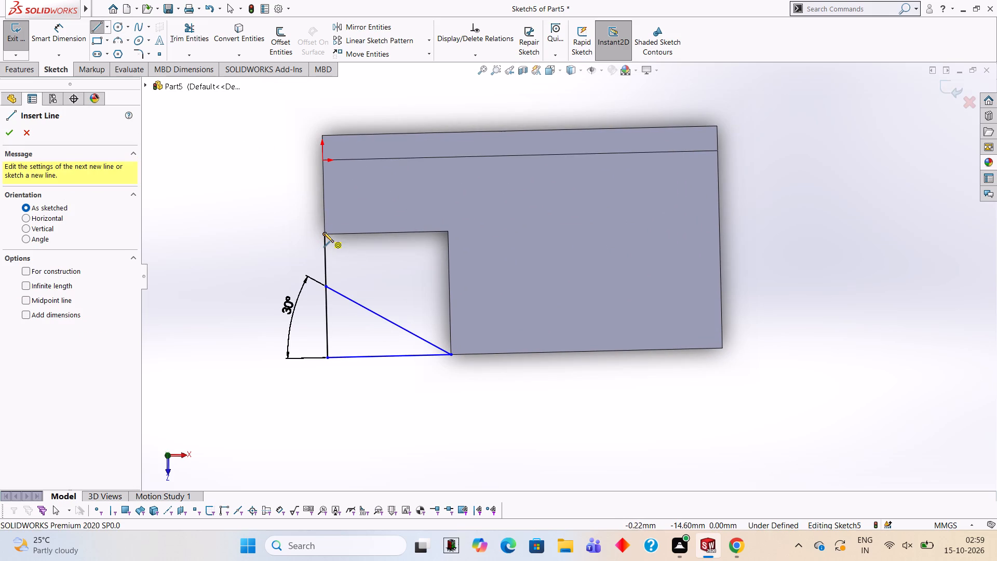
pyautogui.click(324, 232)
pyautogui.click(448, 231)
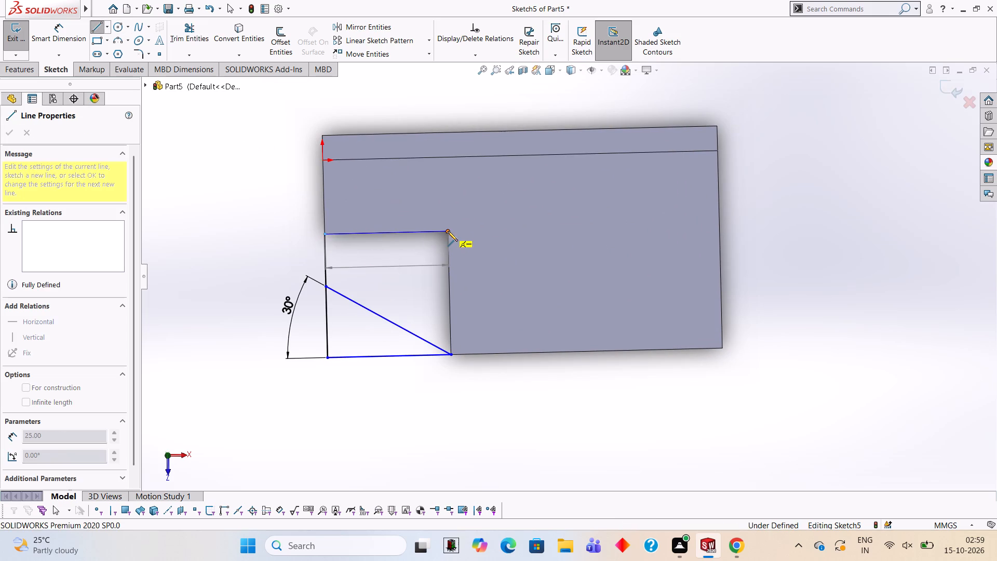
pyautogui.click(450, 355)
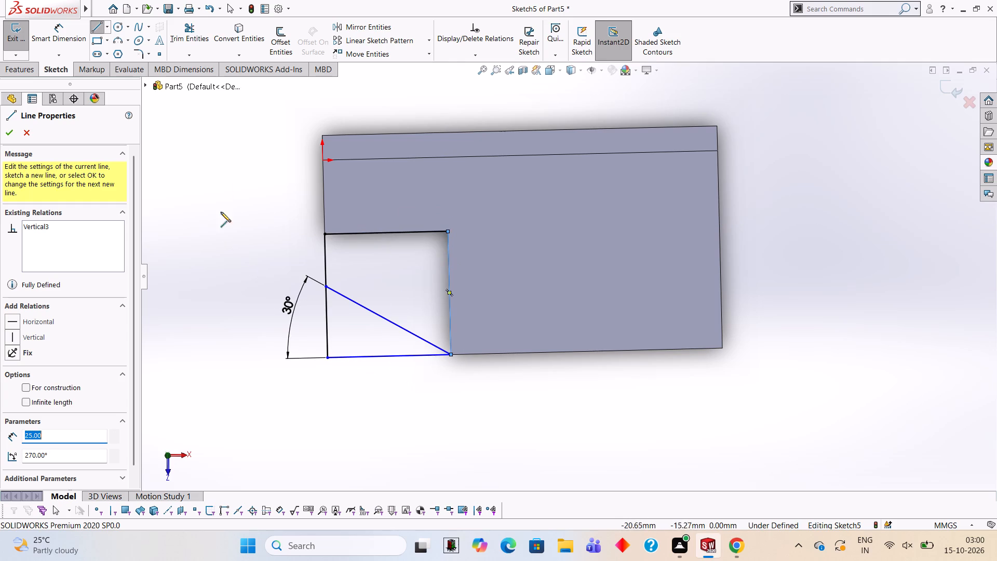
# Trim away the vertical line's portion beyond the sloped line and the horizontal line, leaving a closed four-sided profile in the notch.
pyautogui.click(184, 45)
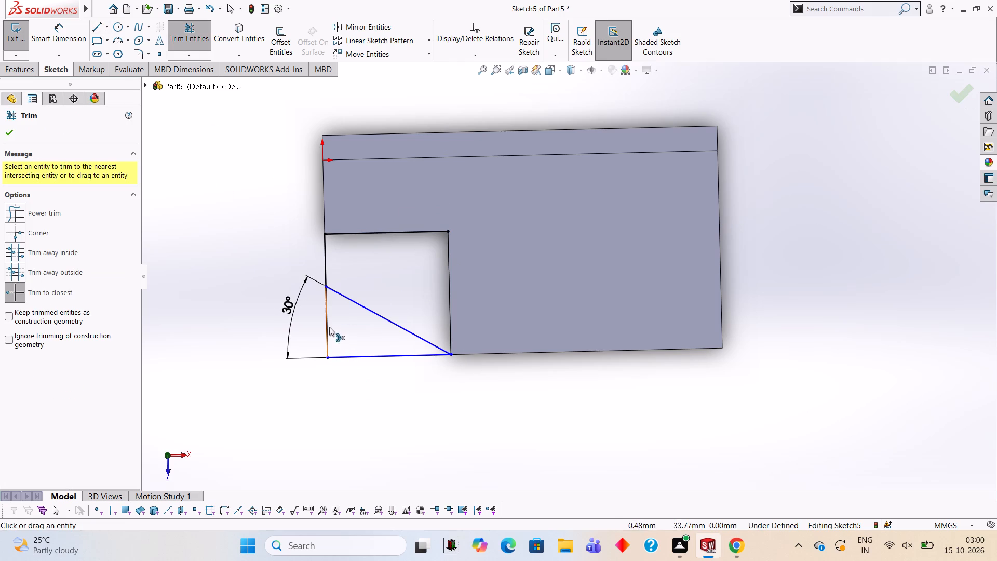
pyautogui.click(329, 327)
pyautogui.click(353, 359)
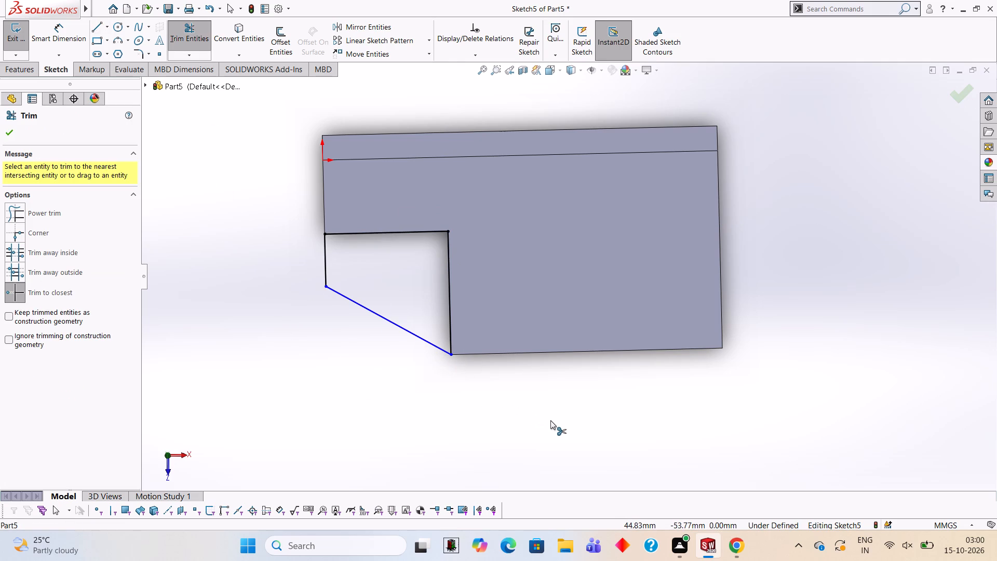
# Extrude the notch profile as a blind 60 mm boss in the reversed direction, downward along the plate's front, merged with the body.
pyautogui.moveTo(550, 420); pyautogui.dragTo(557, 356, button='middle')
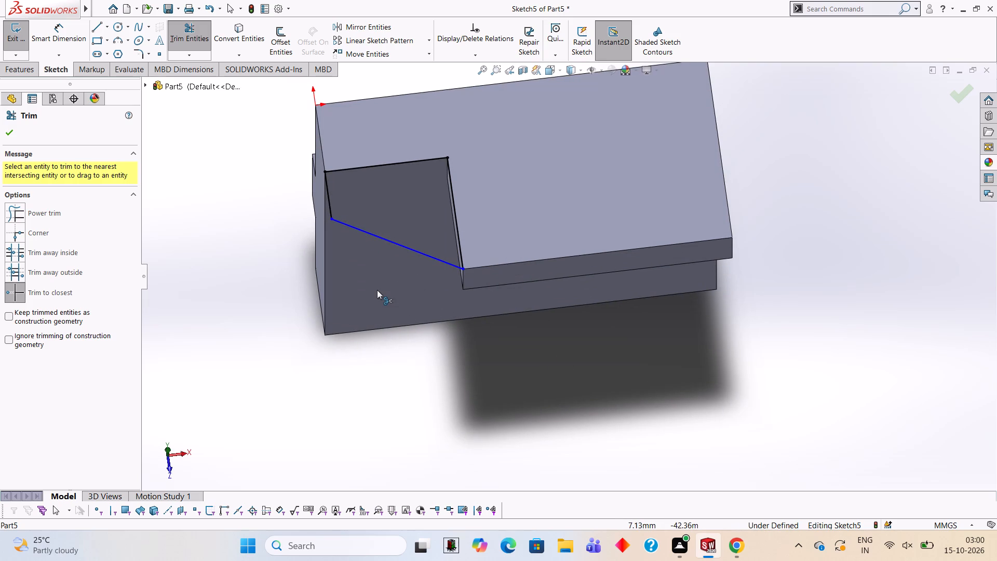
pyautogui.click(30, 65)
pyautogui.click(12, 28)
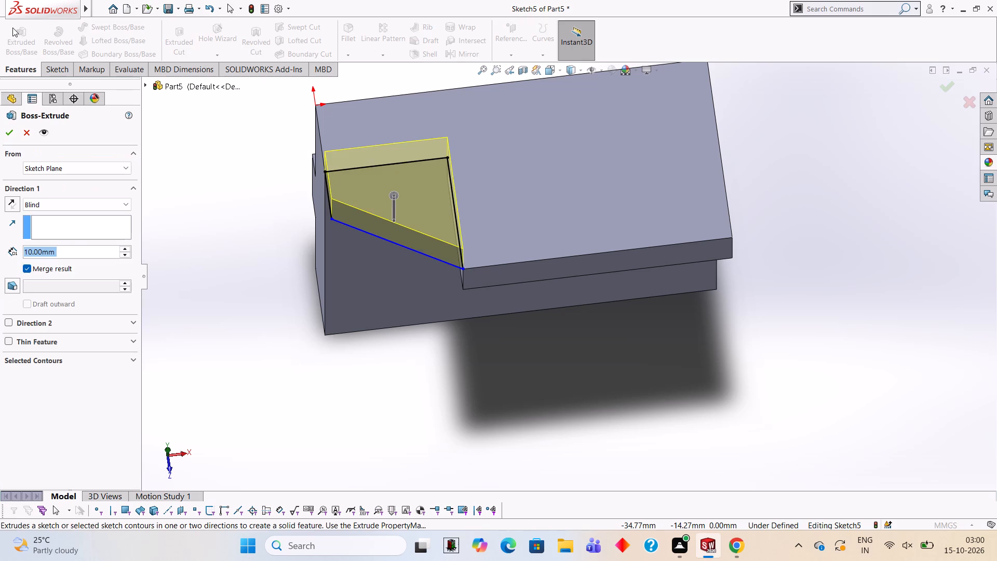
pyautogui.click(14, 205)
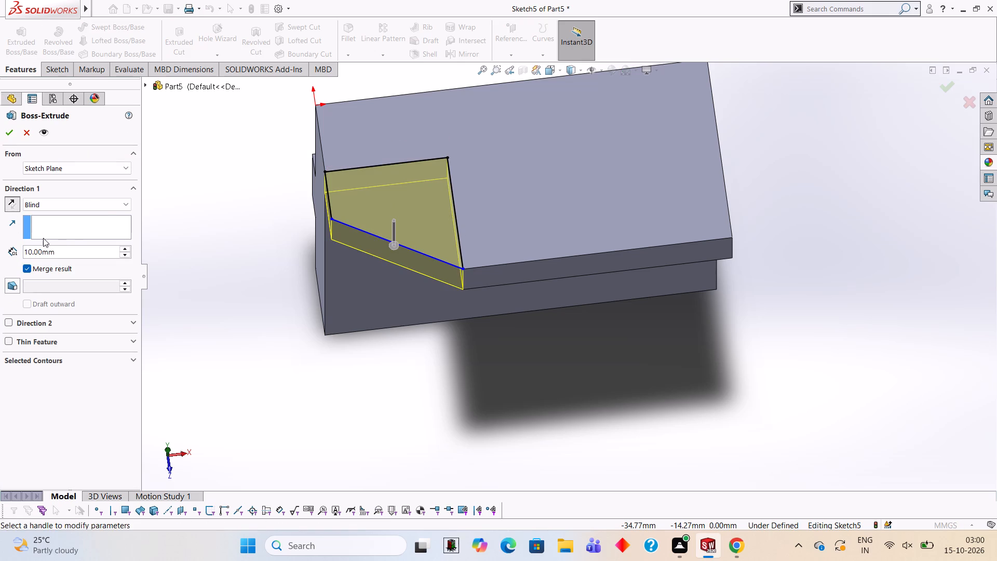
pyautogui.click(77, 250)
pyautogui.press('BackSpace')
pyautogui.press('BackSpace')
pyautogui.press('BackSpace')
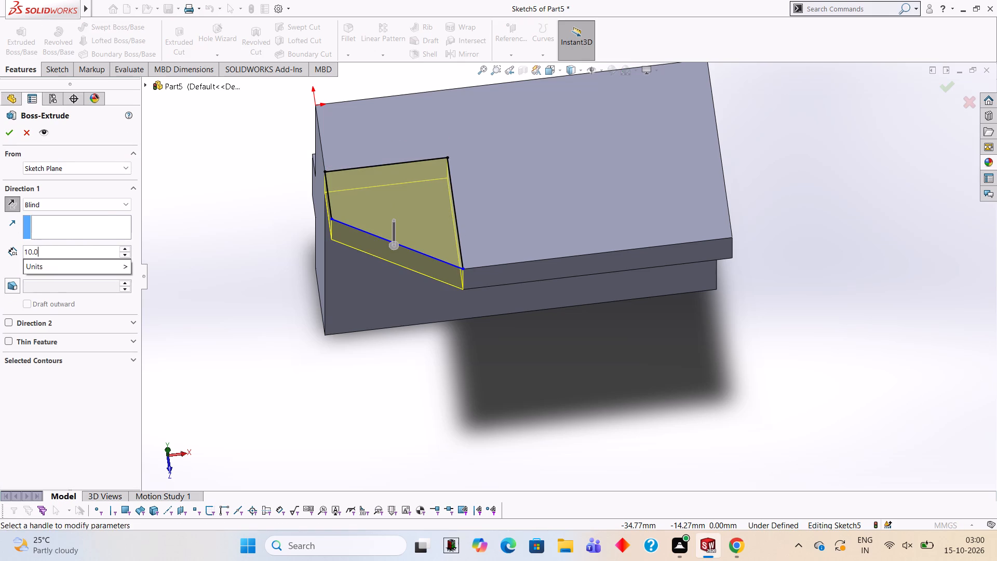
pyautogui.press('BackSpace')
pyautogui.press('BackSpace')
pyautogui.press('BackSpace')
pyautogui.press('BackSpace')
pyautogui.write('60')
pyautogui.press('Return')
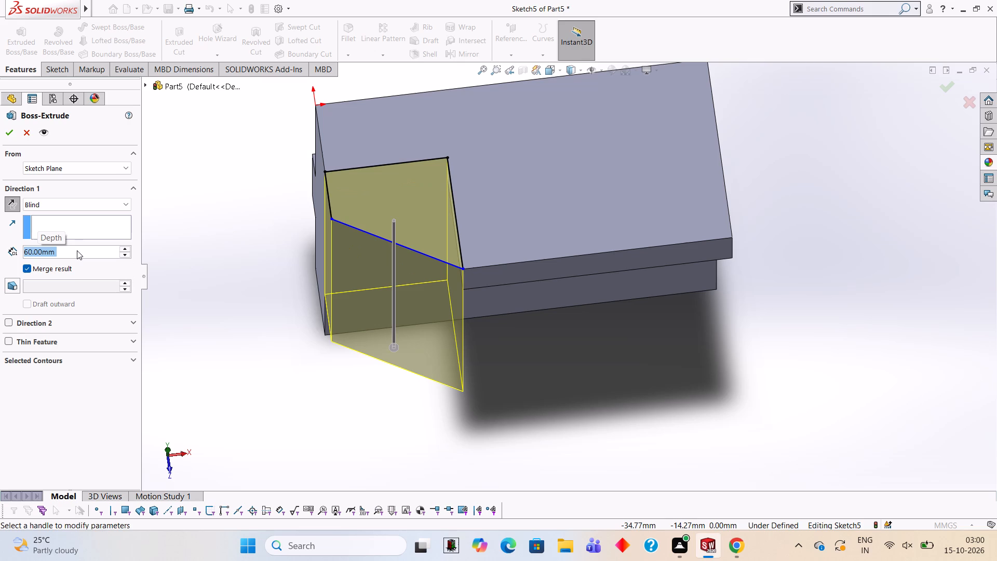
pyautogui.moveTo(603, 349); pyautogui.dragTo(595, 176, button='middle')
pyautogui.scroll(2, 595, 176)
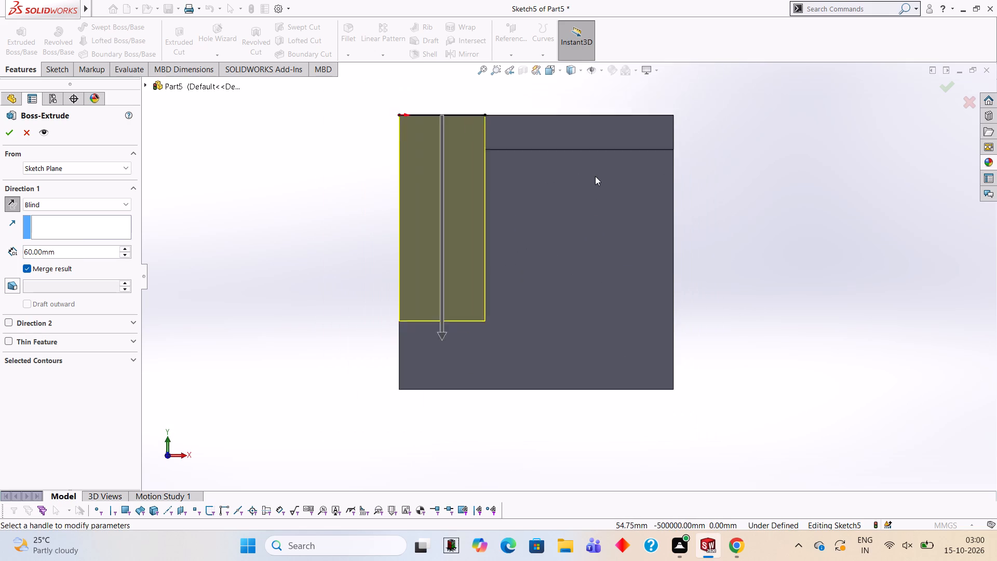
pyautogui.scroll(1, 595, 176)
pyautogui.moveTo(566, 190); pyautogui.dragTo(501, 209, button='middle')
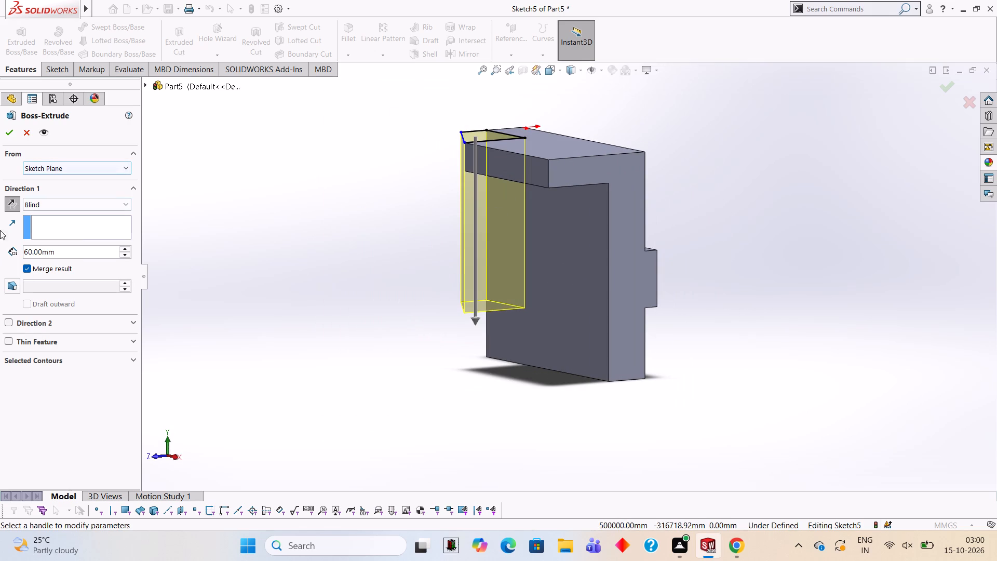
pyautogui.click(3, 130)
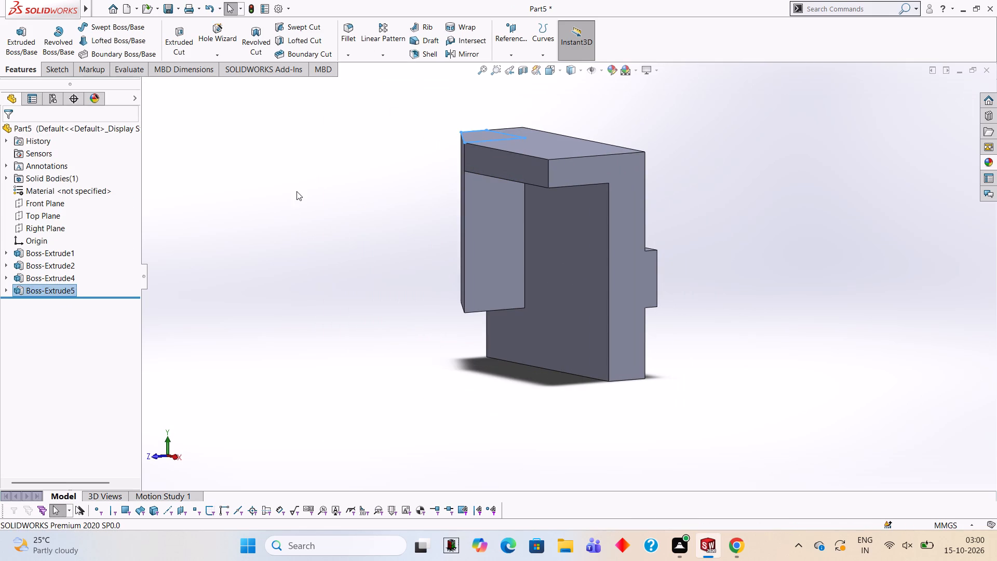
pyautogui.click(297, 191)
# Examine the part from several sides, checking how the sloped block meets the plate and the front boss.
pyautogui.moveTo(313, 216); pyautogui.dragTo(411, 185, button='middle')
pyautogui.moveTo(656, 326); pyautogui.dragTo(572, 226, button='middle')
pyautogui.scroll(2, 578, 242)
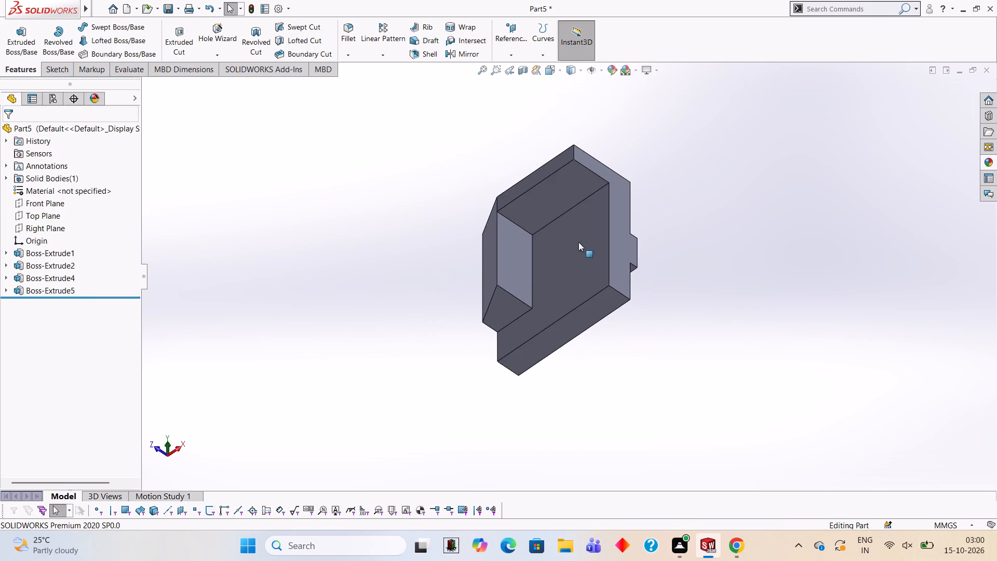
pyautogui.moveTo(586, 258); pyautogui.dragTo(628, 319, button='middle')
pyautogui.scroll(-3, 556, 221)
pyautogui.moveTo(562, 255); pyautogui.dragTo(568, 162, button='middle')
pyautogui.scroll(2, 587, 315)
pyautogui.scroll(-1, 587, 315)
pyautogui.moveTo(582, 335); pyautogui.dragTo(575, 362, button='middle')
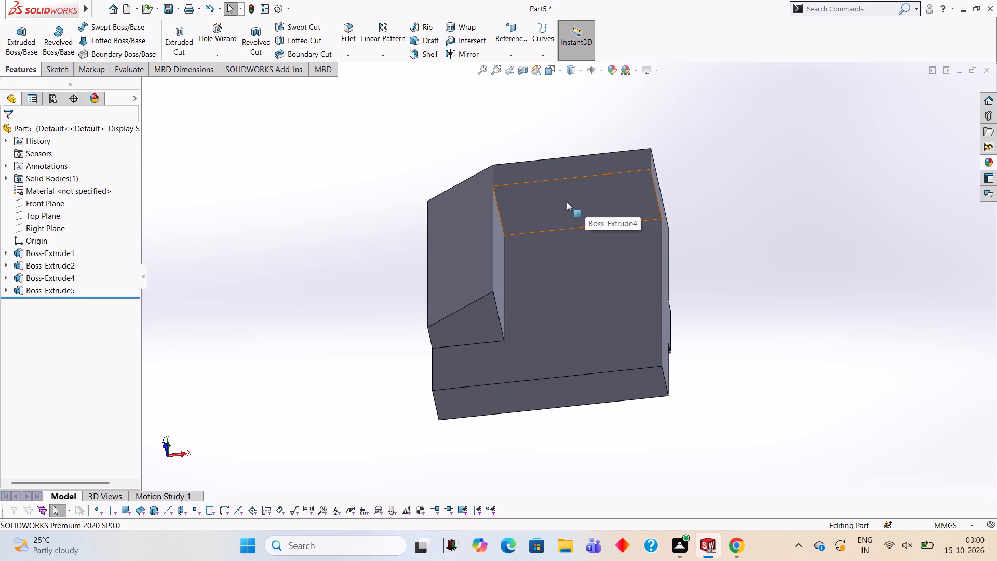
pyautogui.moveTo(562, 208); pyautogui.dragTo(560, 256, button='middle')
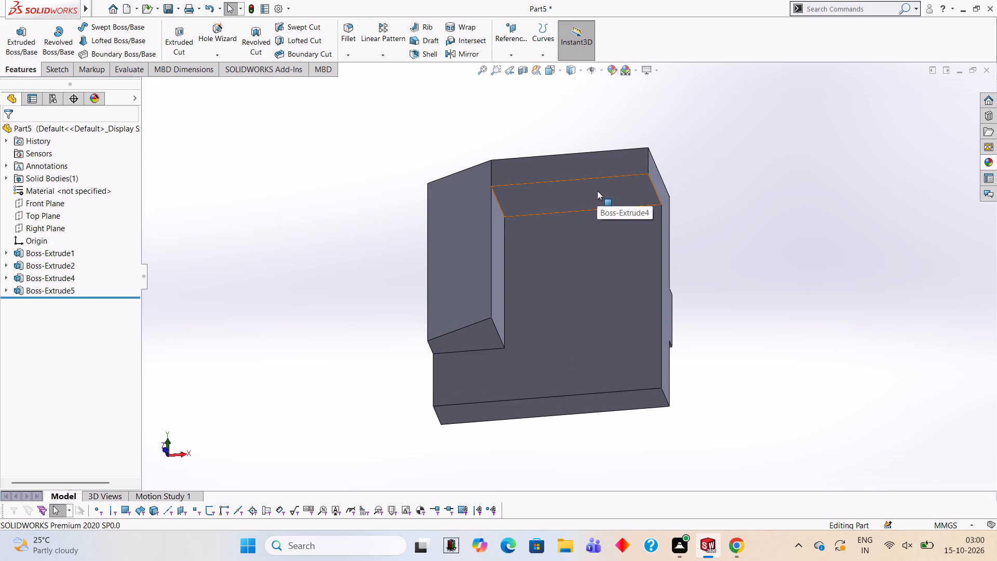
pyautogui.moveTo(557, 169); pyautogui.dragTo(557, 233, button='middle')
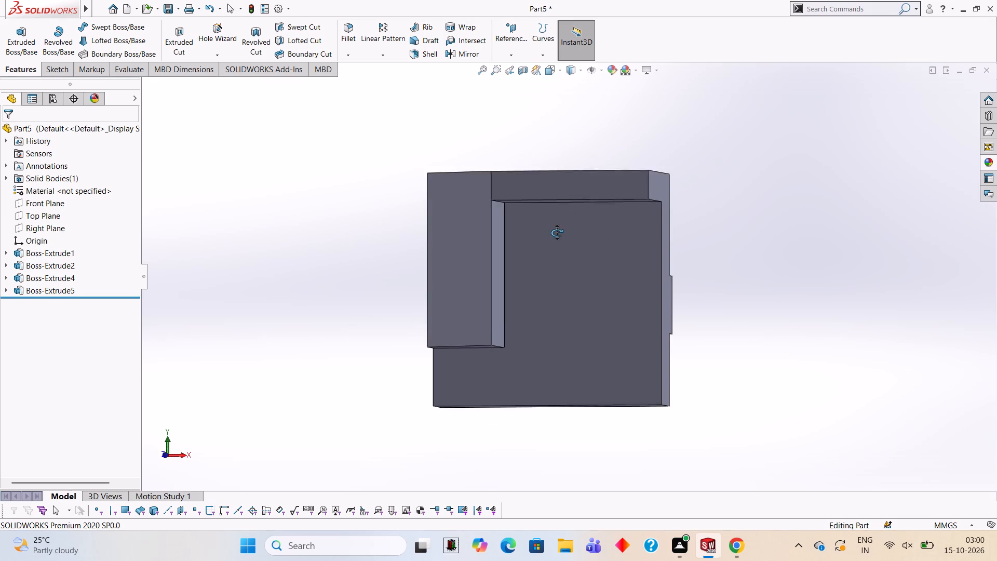
pyautogui.moveTo(557, 233); pyautogui.dragTo(557, 233, button='middle')
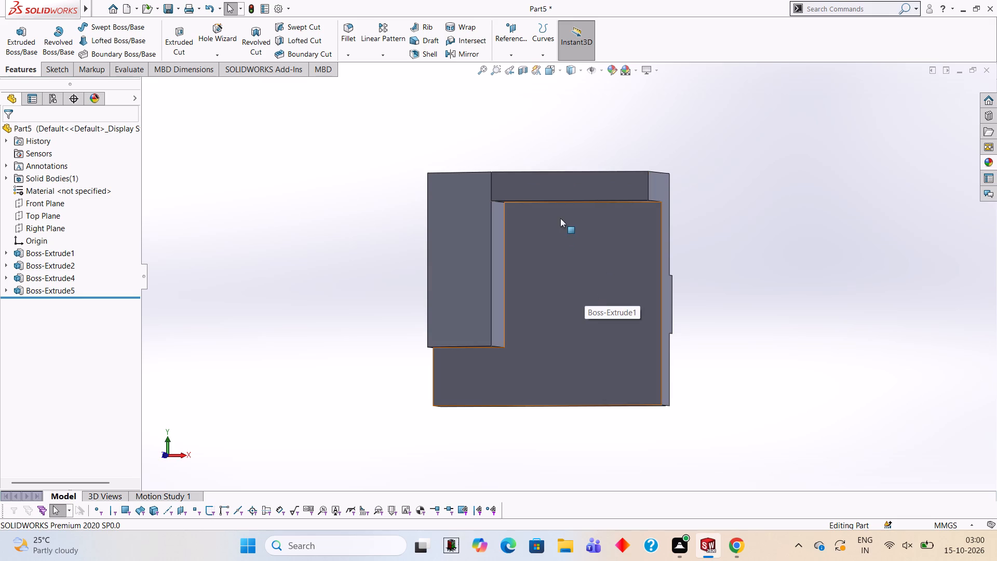
pyautogui.click(476, 192)
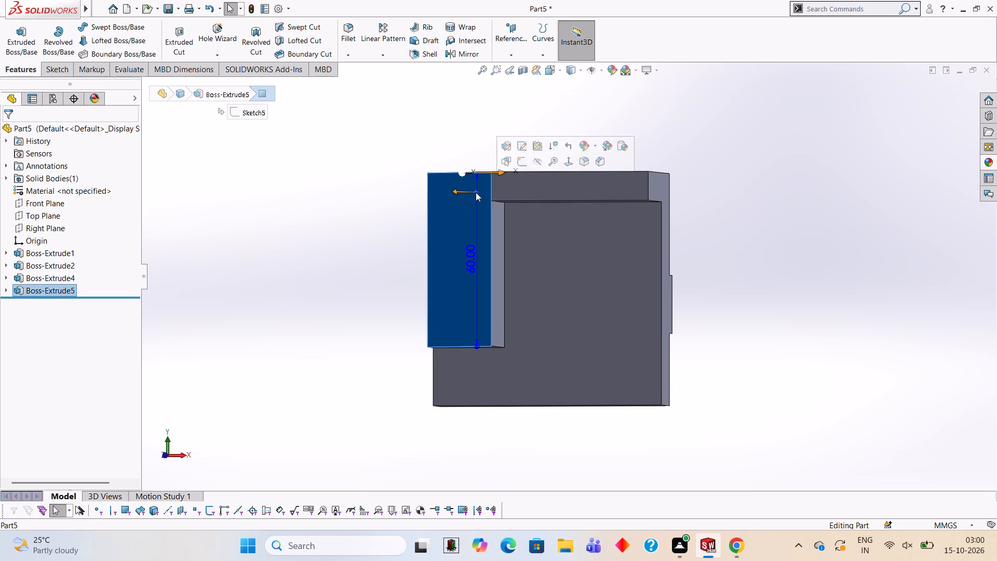
pyautogui.press('Escape')
pyautogui.press('Escape')
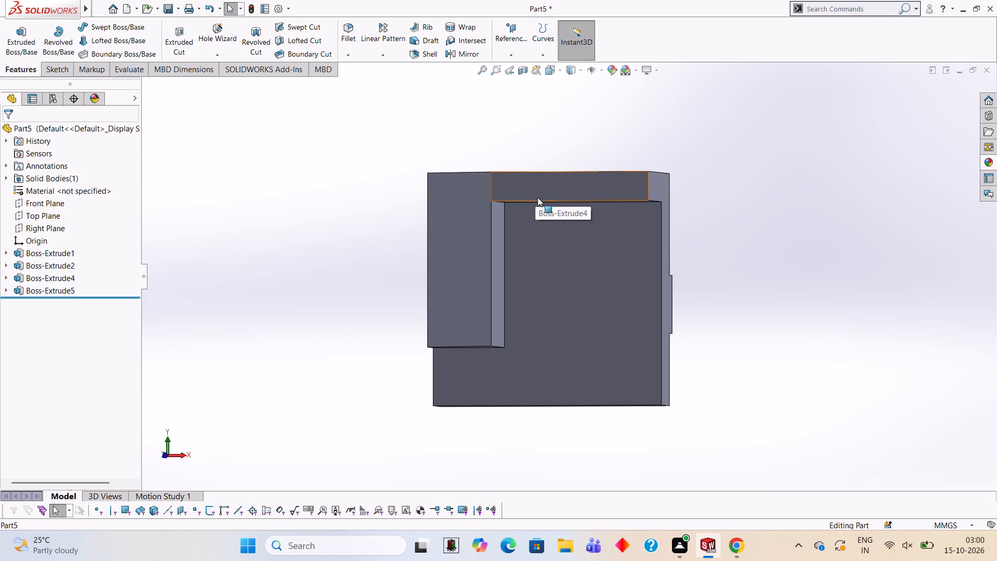
pyautogui.moveTo(522, 167); pyautogui.dragTo(519, 341, button='middle')
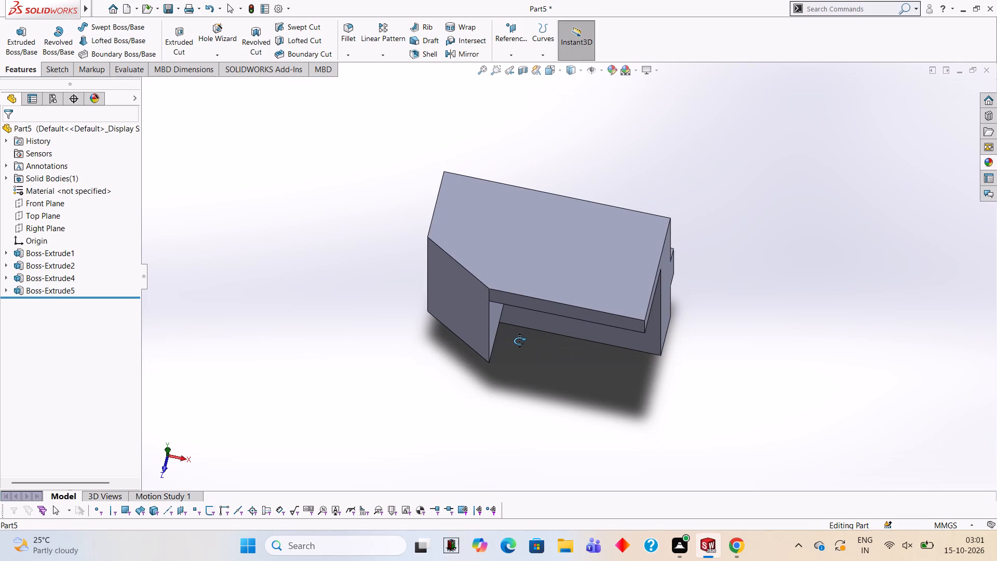
pyautogui.moveTo(519, 341); pyautogui.dragTo(545, 251, button='middle')
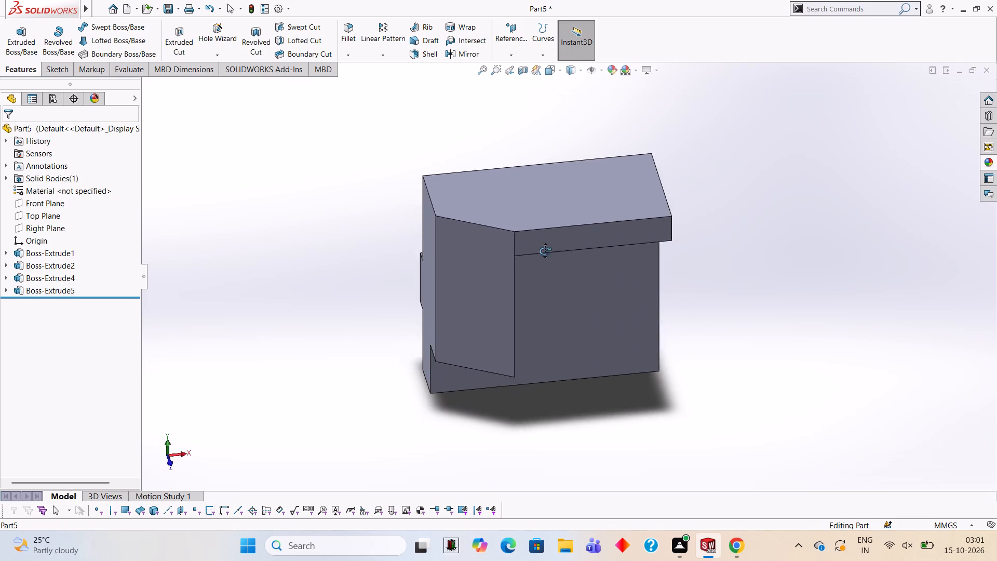
pyautogui.moveTo(545, 251); pyautogui.dragTo(527, 192, button='middle')
pyautogui.scroll(-6, 521, 176)
pyautogui.moveTo(510, 278); pyautogui.dragTo(488, 402, button='middle')
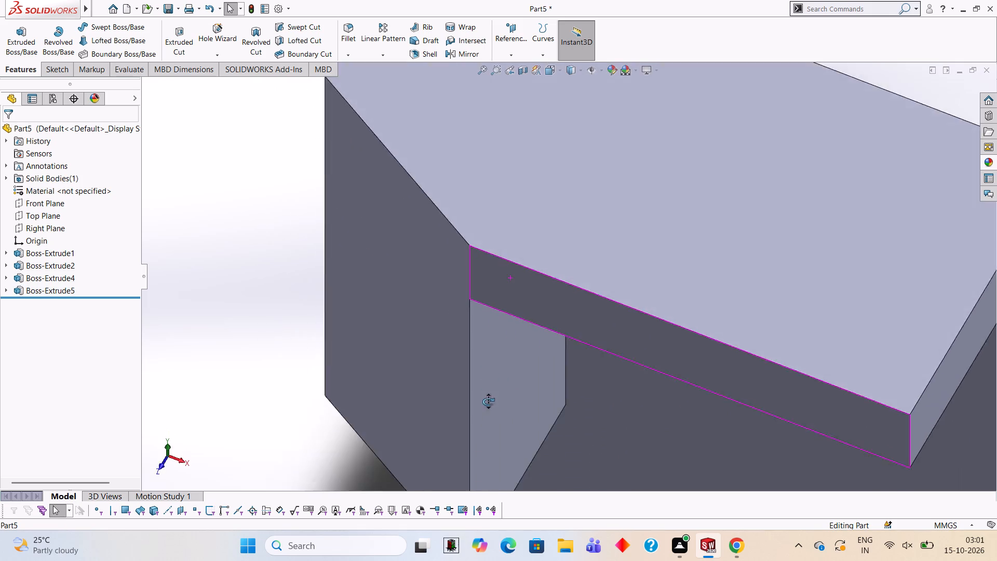
pyautogui.moveTo(488, 402); pyautogui.dragTo(477, 457, button='middle')
pyautogui.moveTo(520, 269); pyautogui.dragTo(502, 312, button='middle')
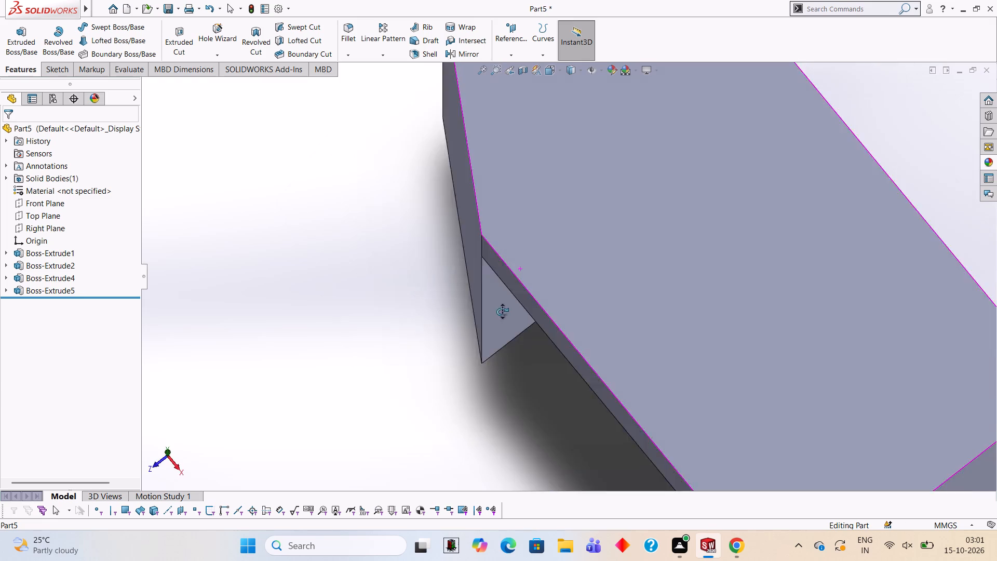
pyautogui.moveTo(502, 312); pyautogui.dragTo(536, 295, button='middle')
pyautogui.scroll(2, 500, 286)
pyautogui.scroll(-1, 502, 277)
pyautogui.moveTo(583, 301); pyautogui.dragTo(594, 256, button='middle')
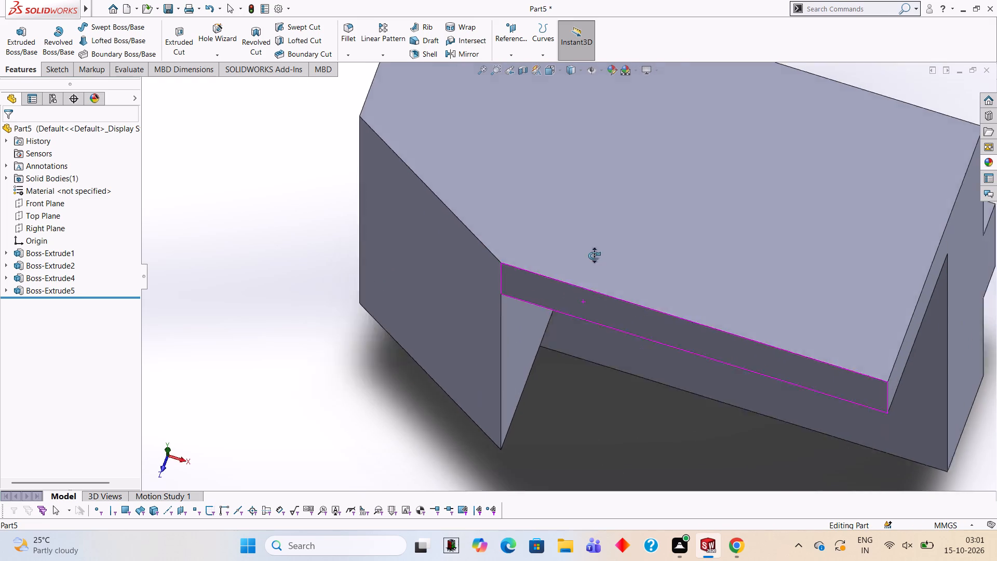
pyautogui.moveTo(594, 256); pyautogui.dragTo(613, 218, button='middle')
pyautogui.moveTo(603, 301); pyautogui.dragTo(602, 241, button='middle')
pyautogui.scroll(5, 602, 241)
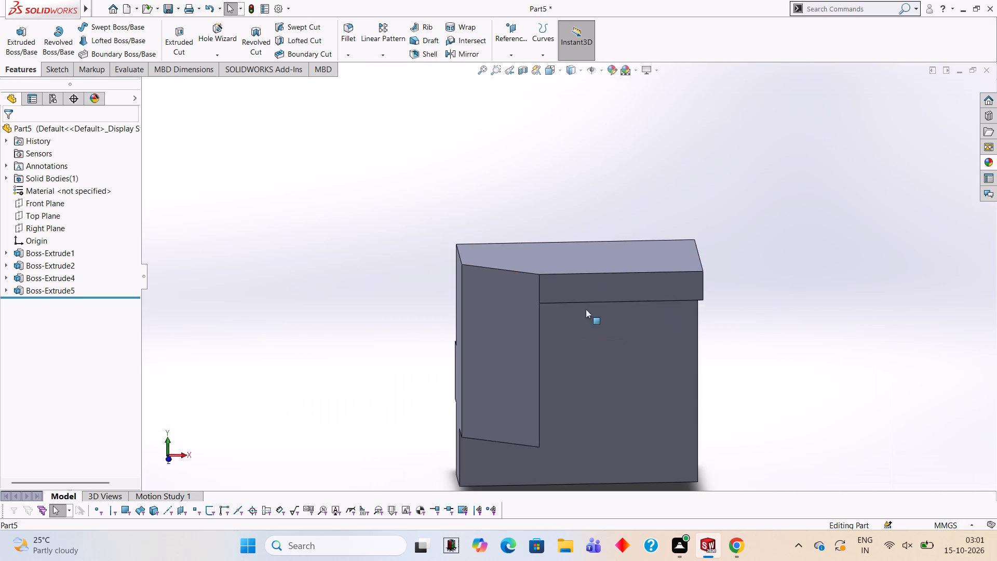
pyautogui.moveTo(584, 326); pyautogui.dragTo(581, 315, button='middle')
pyautogui.press('Escape')
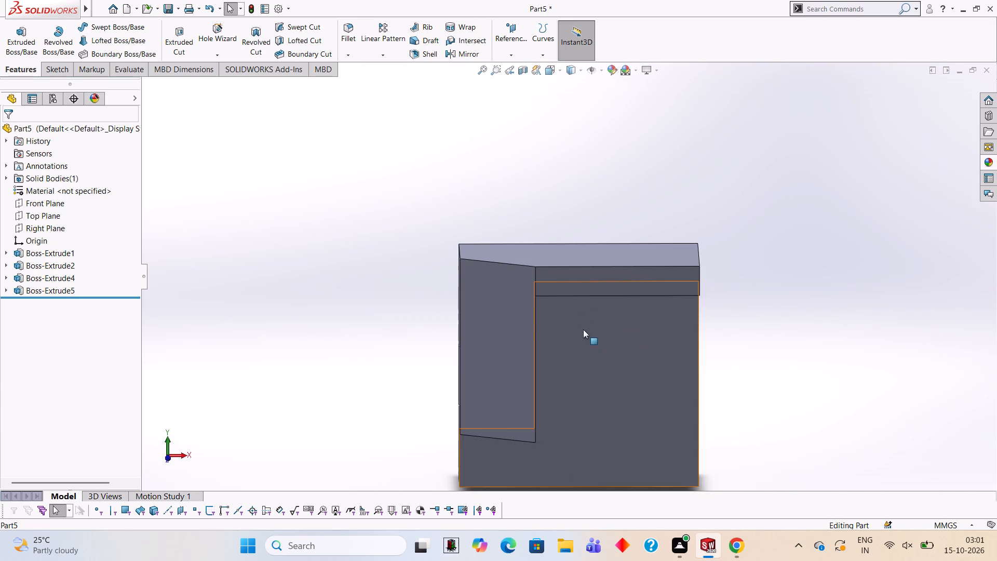
# On the front boss's front face, sketch a 15 mm line inward along its lower edge from the outer corner, plus a sloped line down to the block's vertical edge.
pyautogui.scroll(-1, 583, 329)
pyautogui.click(575, 270)
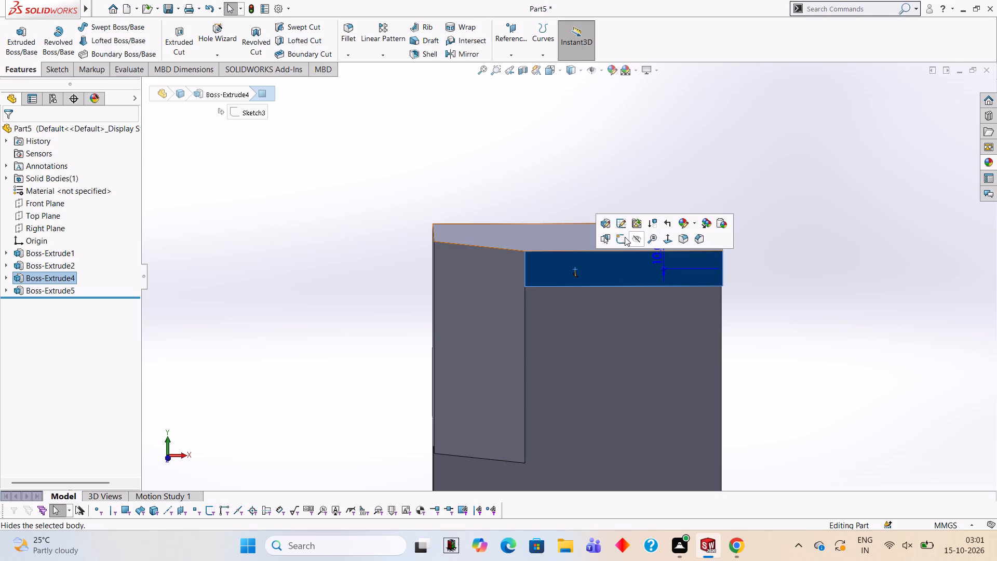
pyautogui.click(624, 236)
pyautogui.hotkey('ctrl', '8')
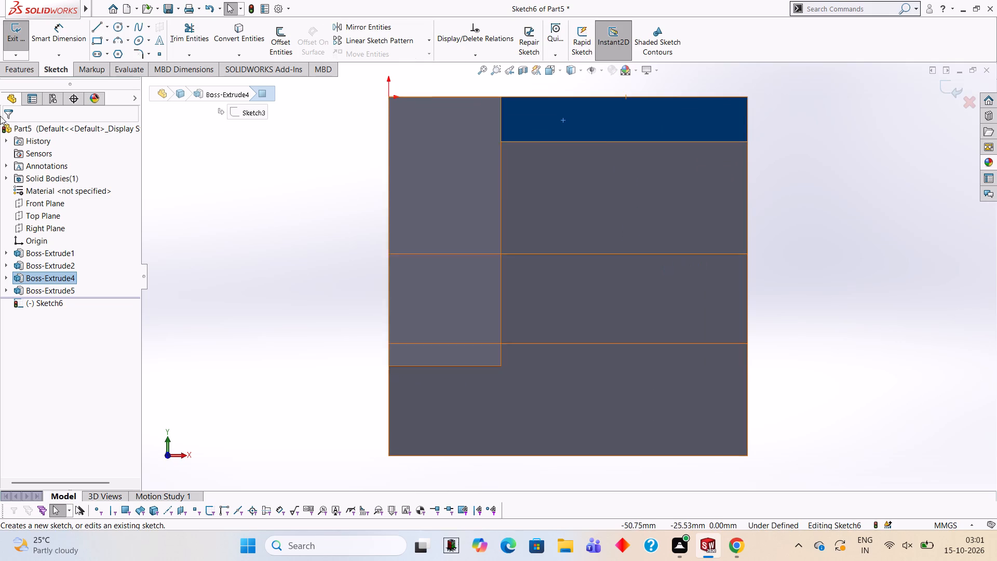
pyautogui.click(97, 28)
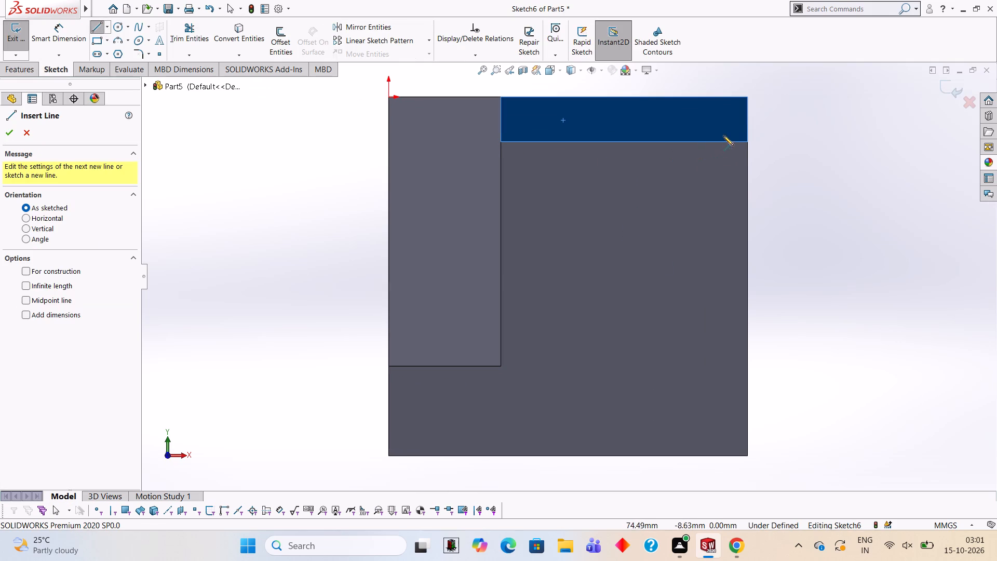
pyautogui.click(746, 141)
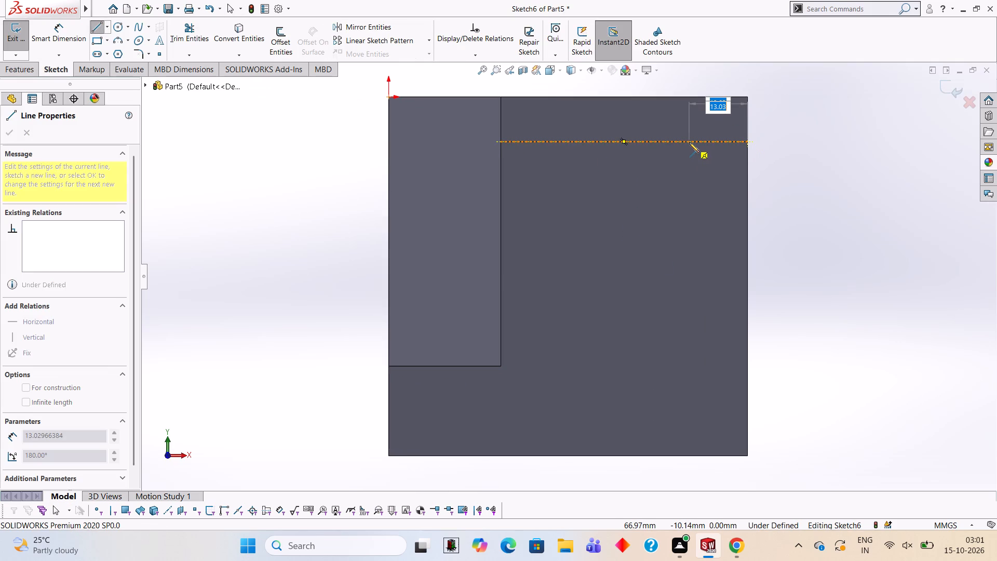
pyautogui.write('15')
pyautogui.press('Return')
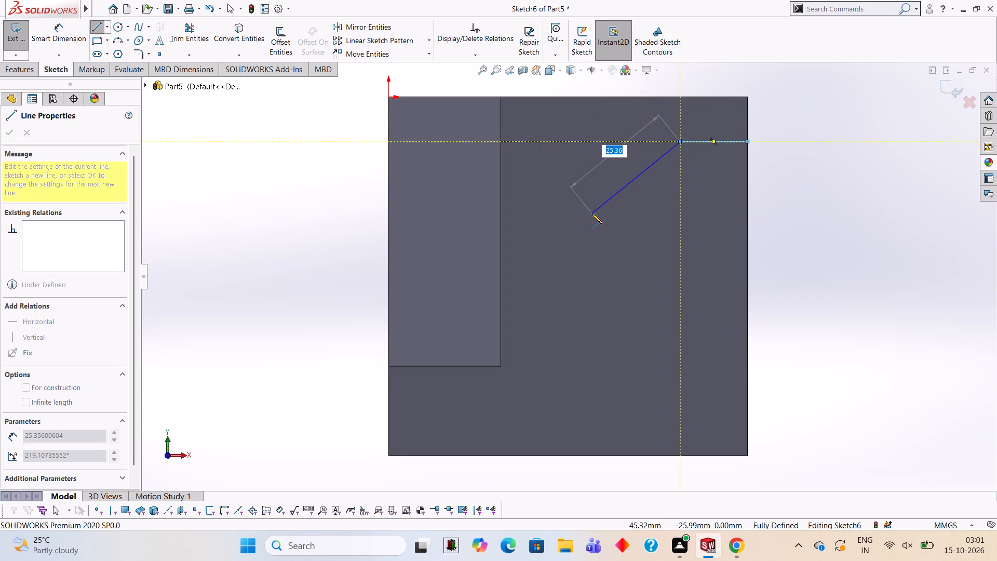
pyautogui.click(503, 257)
pyautogui.press('Escape')
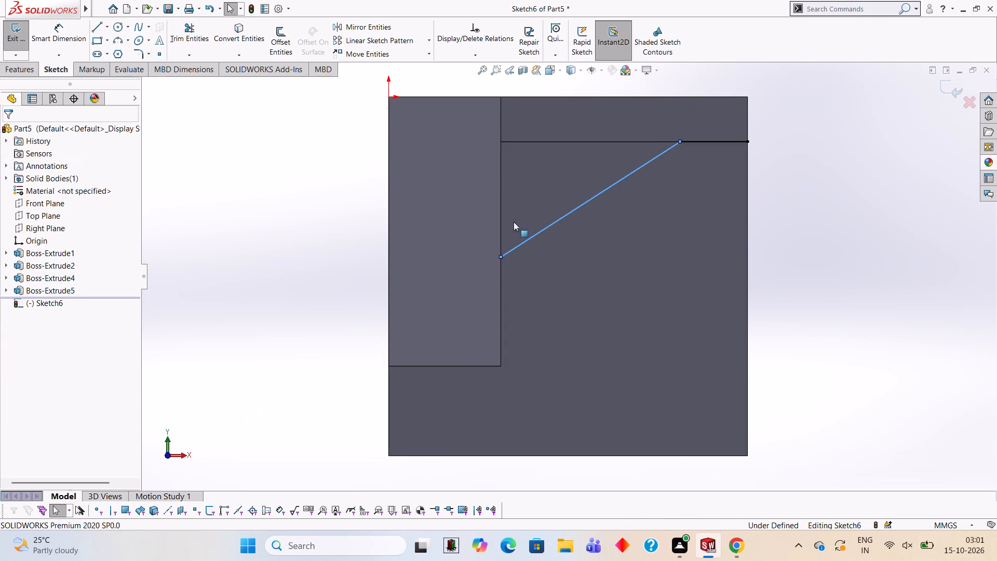
# Dimension the angle between the sloped line and the front boss's lower edge as 45 degrees.
pyautogui.click(56, 35)
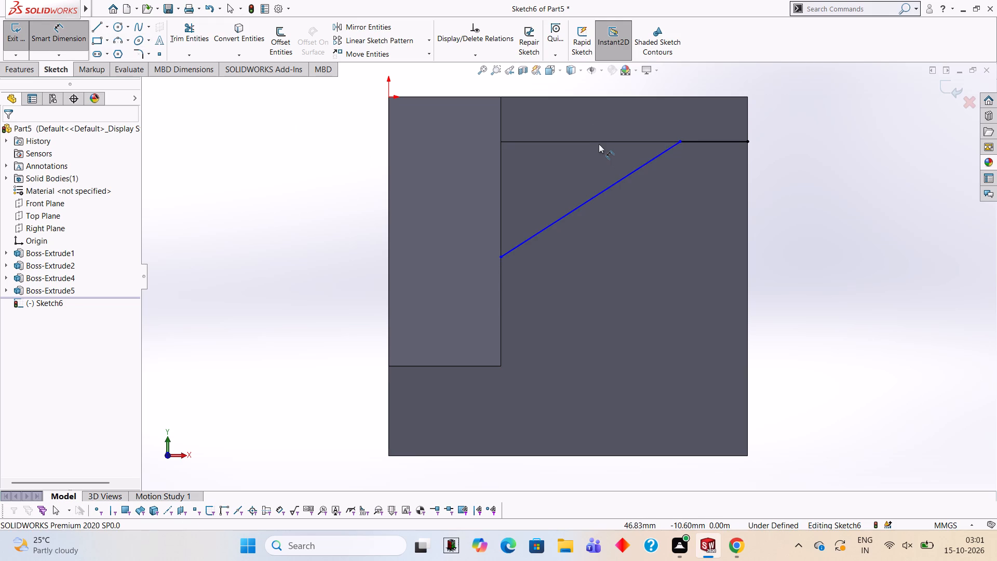
pyautogui.click(597, 143)
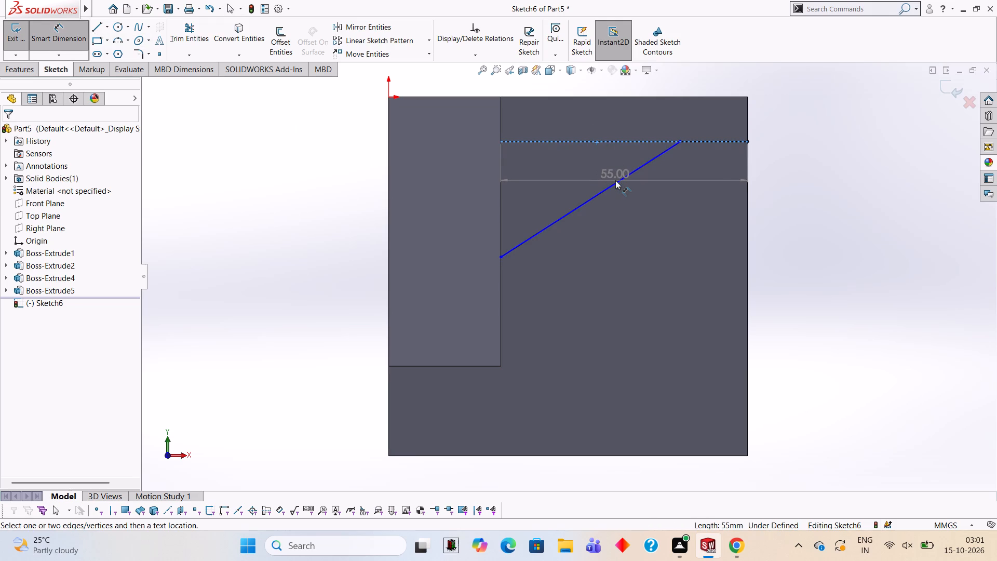
pyautogui.click(617, 182)
pyautogui.click(399, 208)
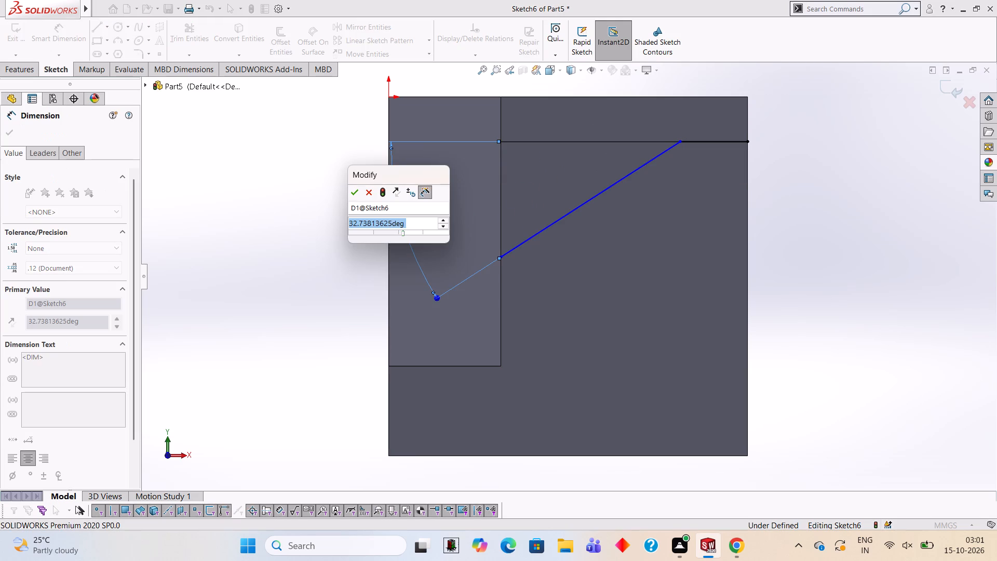
pyautogui.write('45')
pyautogui.press('Return')
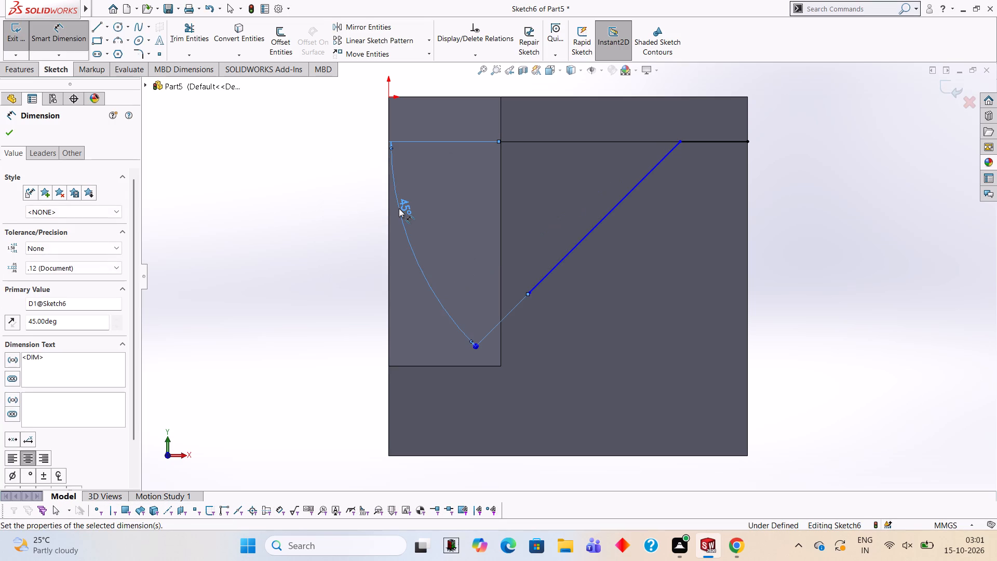
pyautogui.press('Escape')
pyautogui.press('Escape')
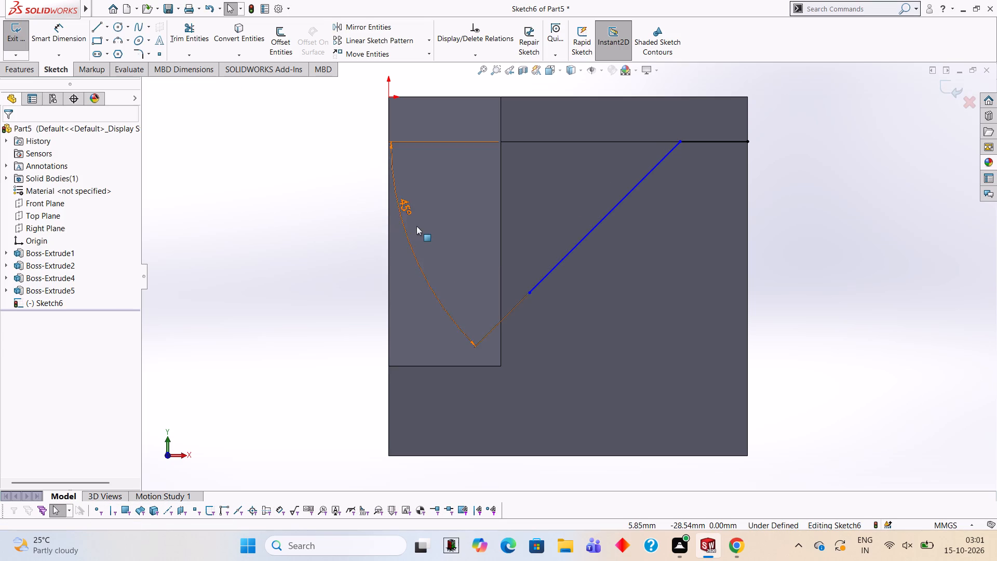
# Continue the sloped line from its lower end with a collinear line about 9 mm long to the block's vertical edge.
pyautogui.click(98, 25)
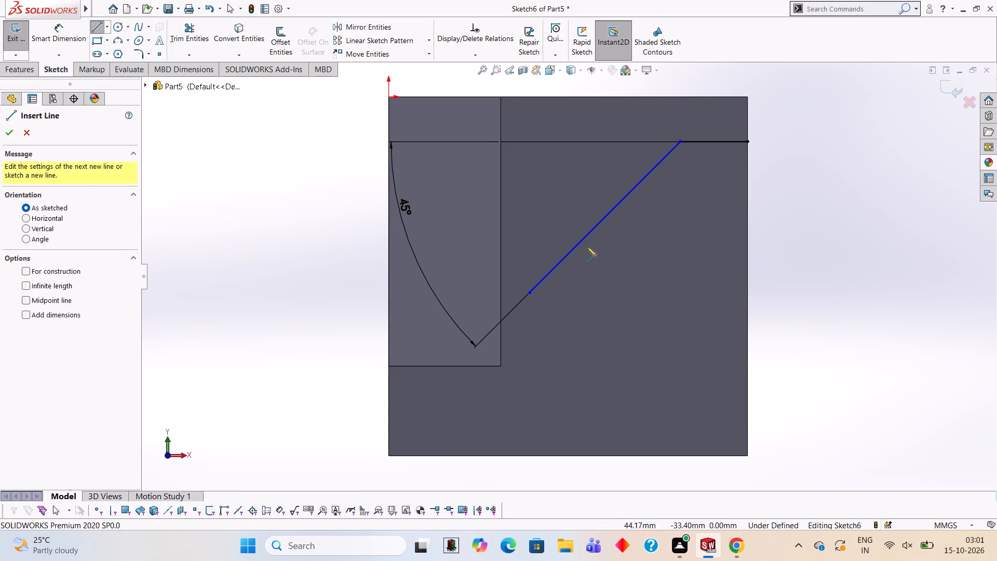
pyautogui.click(529, 292)
pyautogui.click(500, 319)
pyautogui.press('Escape')
pyautogui.press('Escape')
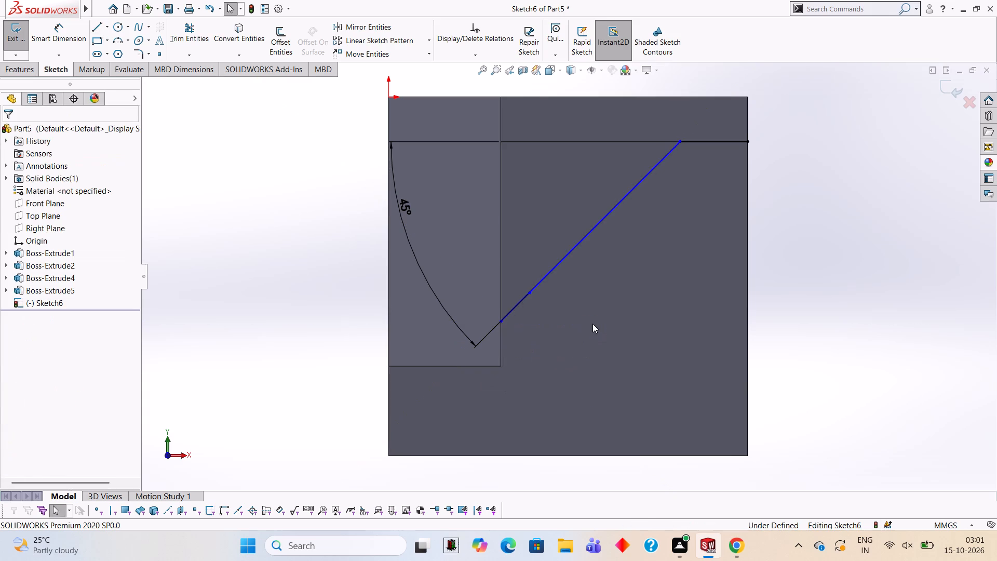
# Close the triangle with a 40 mm horizontal line along the boss's lower edge and a 40 mm vertical line along the block's edge.
pyautogui.scroll(-4, 564, 292)
pyautogui.scroll(3, 468, 284)
pyautogui.scroll(2, 521, 224)
pyautogui.scroll(-2, 529, 219)
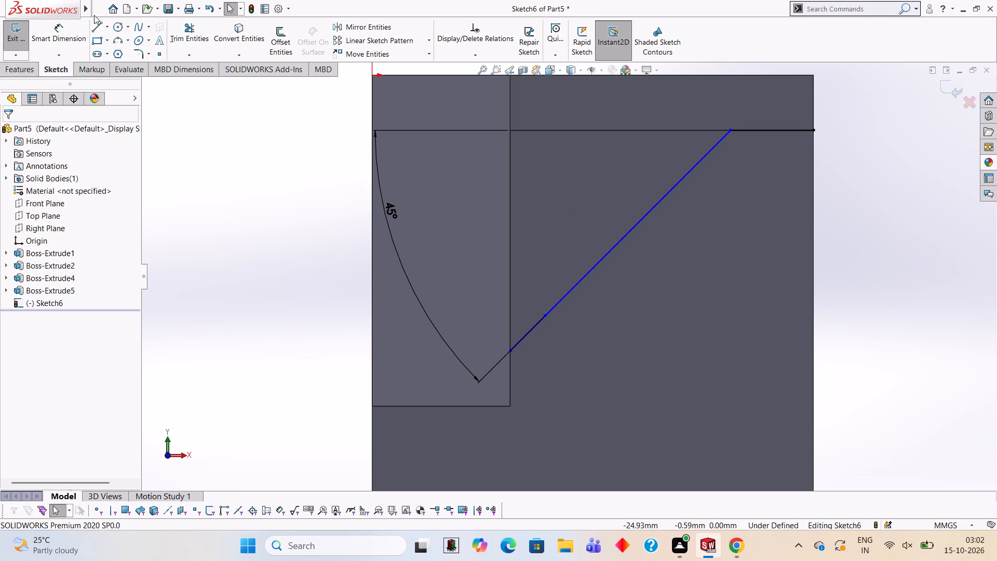
pyautogui.click(93, 28)
pyautogui.scroll(-2, 559, 210)
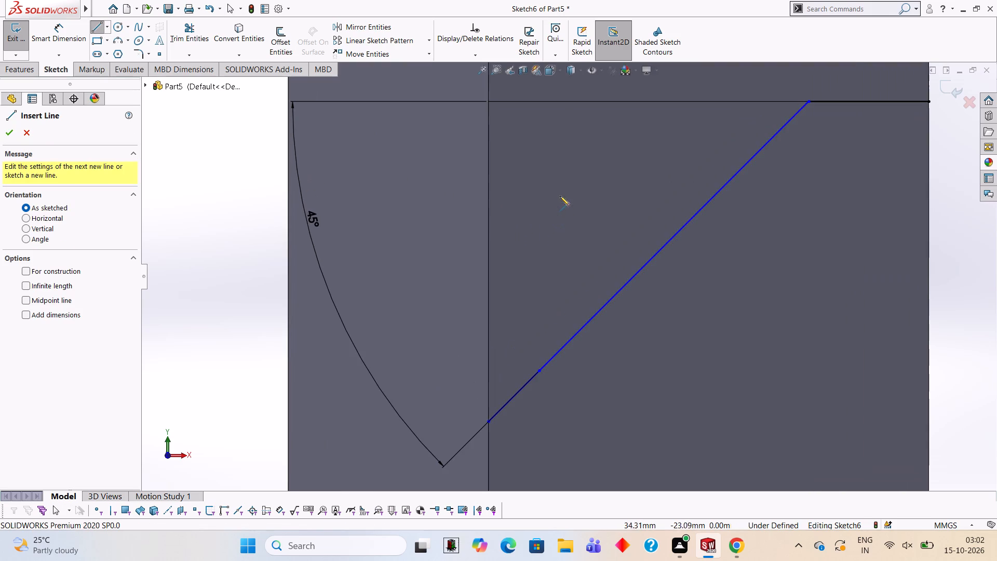
pyautogui.scroll(2, 600, 151)
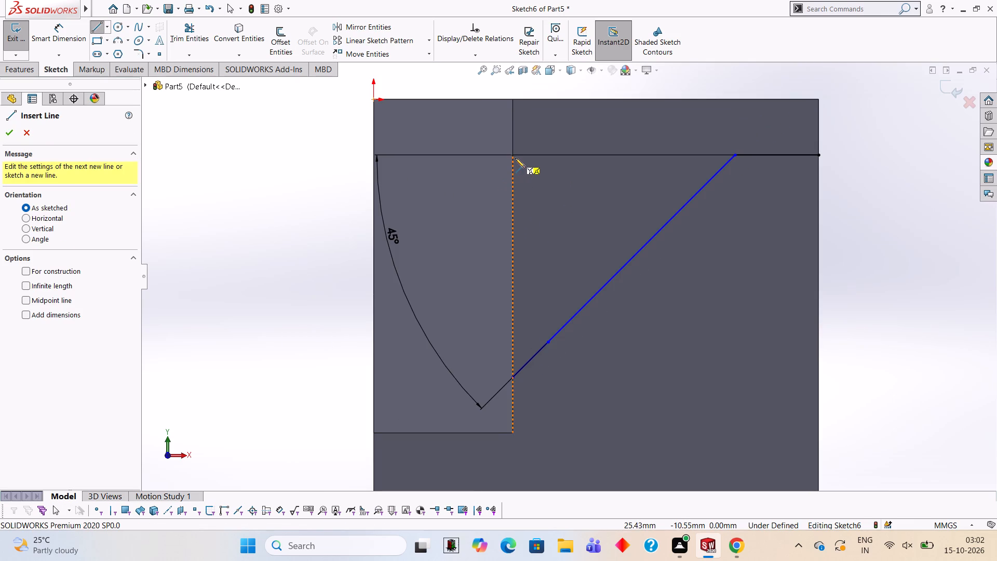
pyautogui.click(514, 155)
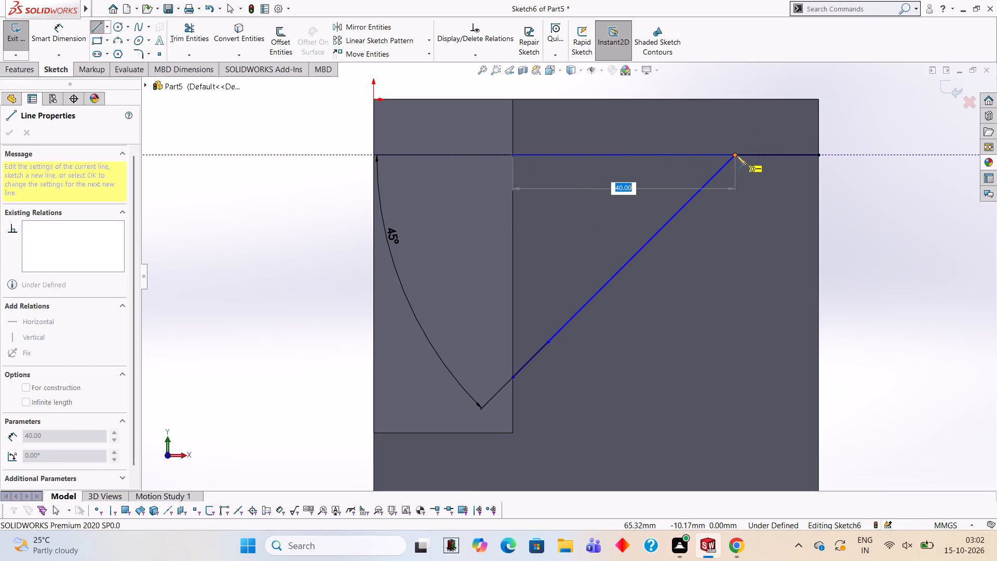
pyautogui.click(734, 154)
pyautogui.press('Escape')
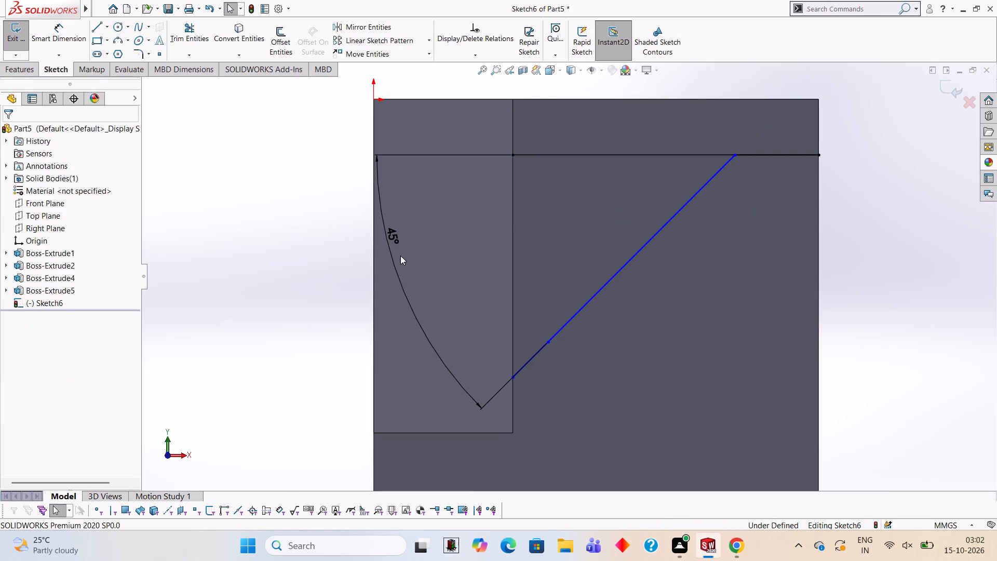
pyautogui.click(96, 29)
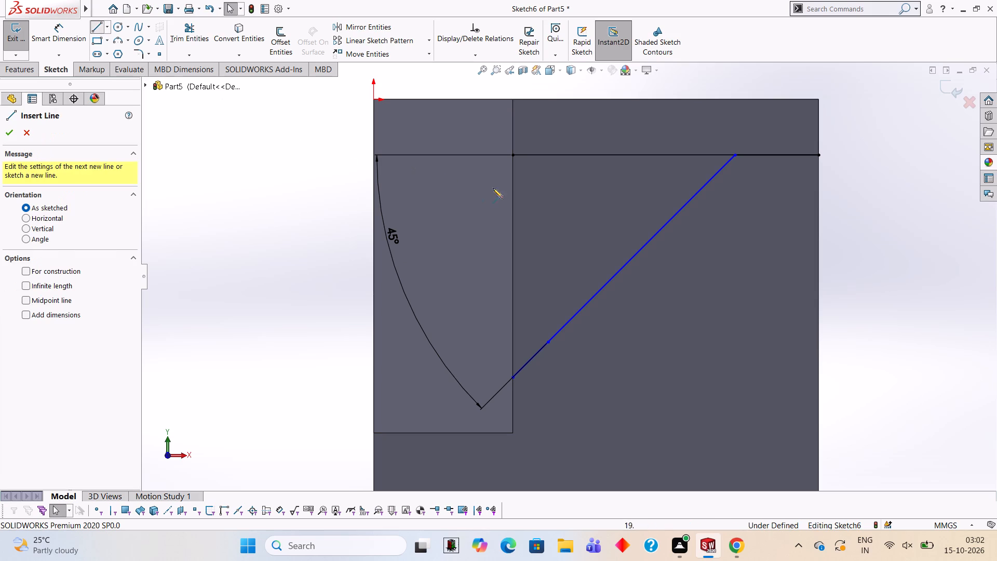
pyautogui.click(513, 155)
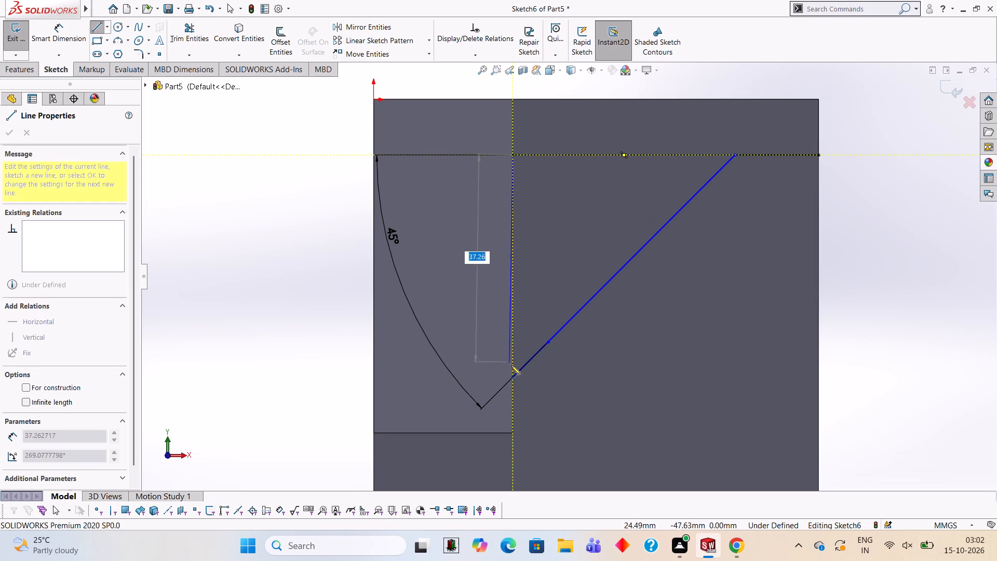
pyautogui.click(512, 379)
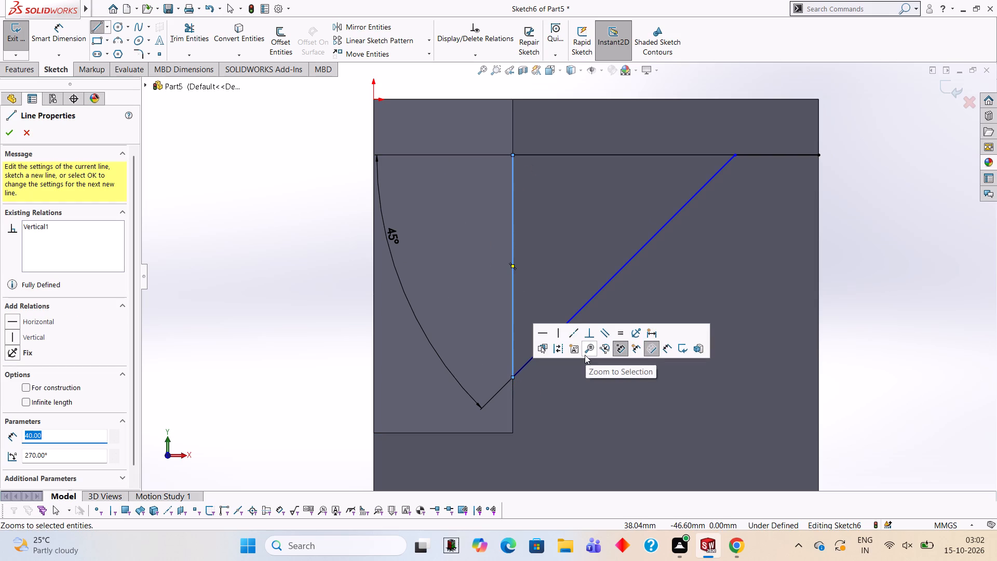
pyautogui.press('Escape')
# Trim away the 15 mm horizontal line outside the triangle, leaving a closed triangular profile.
pyautogui.moveTo(688, 316); pyautogui.dragTo(670, 263, button='middle')
pyautogui.scroll(1, 679, 232)
pyautogui.click(194, 28)
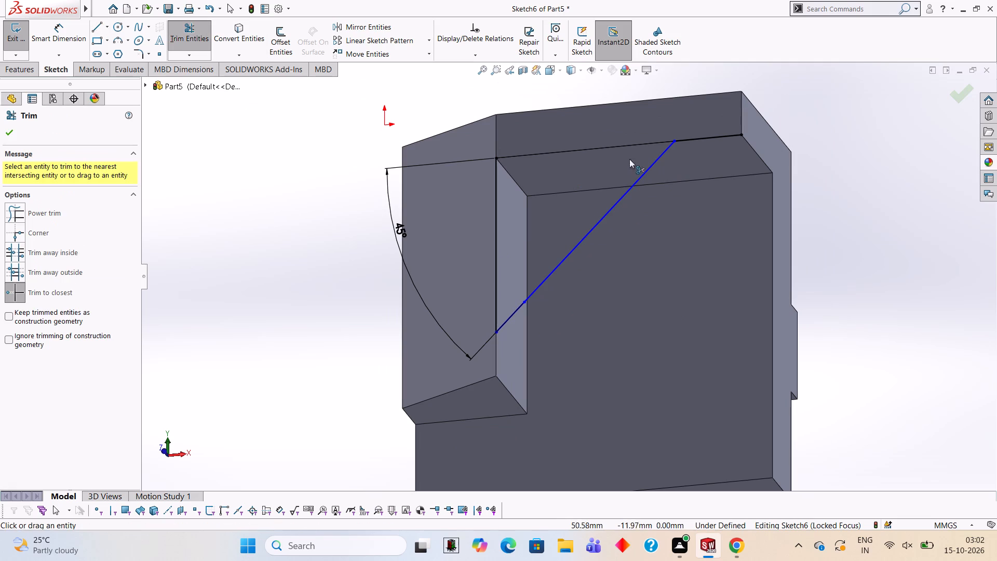
pyautogui.click(696, 139)
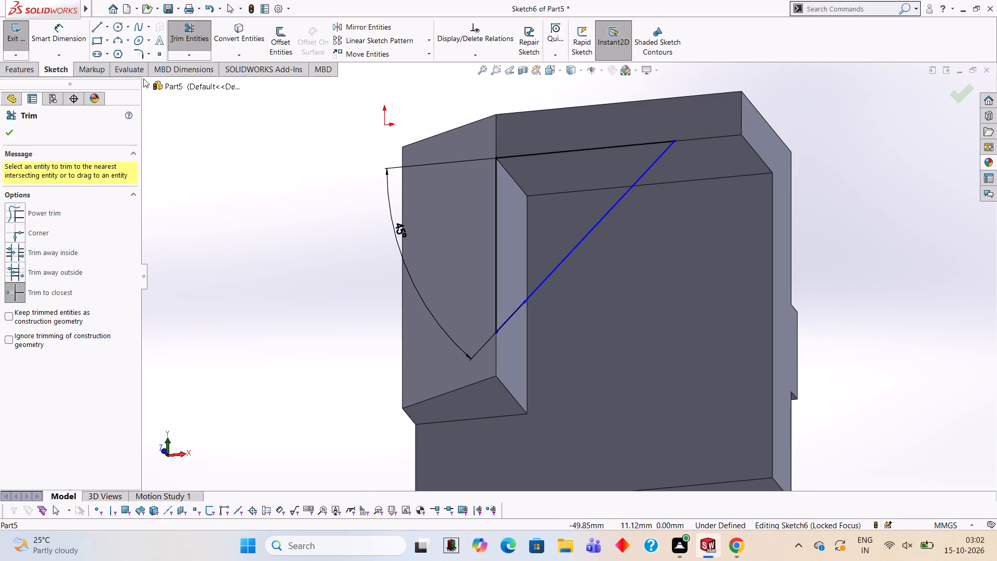
# Extrude the triangular profile as a blind 25 mm boss in the reversed direction toward the plate, merged with the body.
pyautogui.click(23, 70)
pyautogui.click(21, 44)
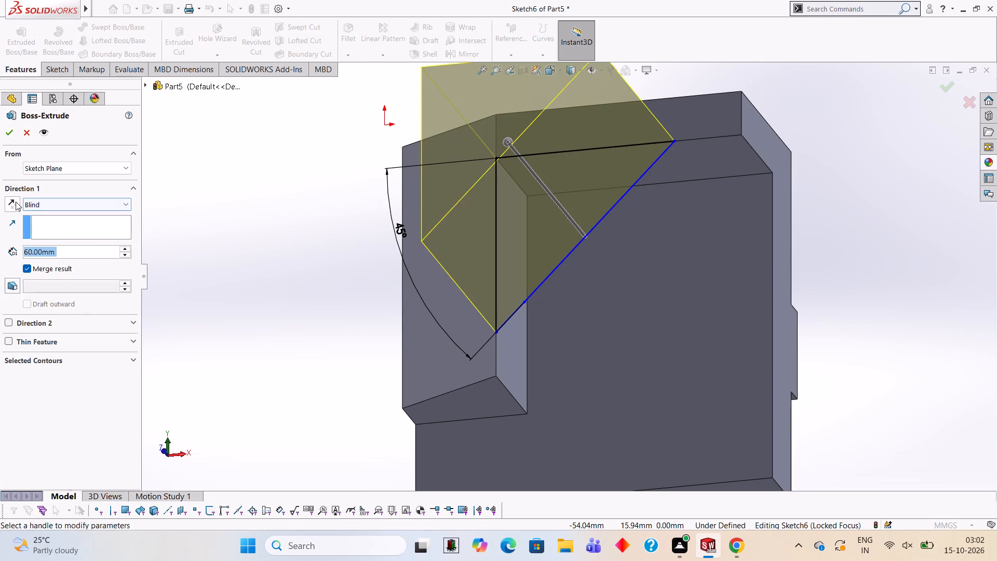
pyautogui.click(16, 202)
pyautogui.click(82, 251)
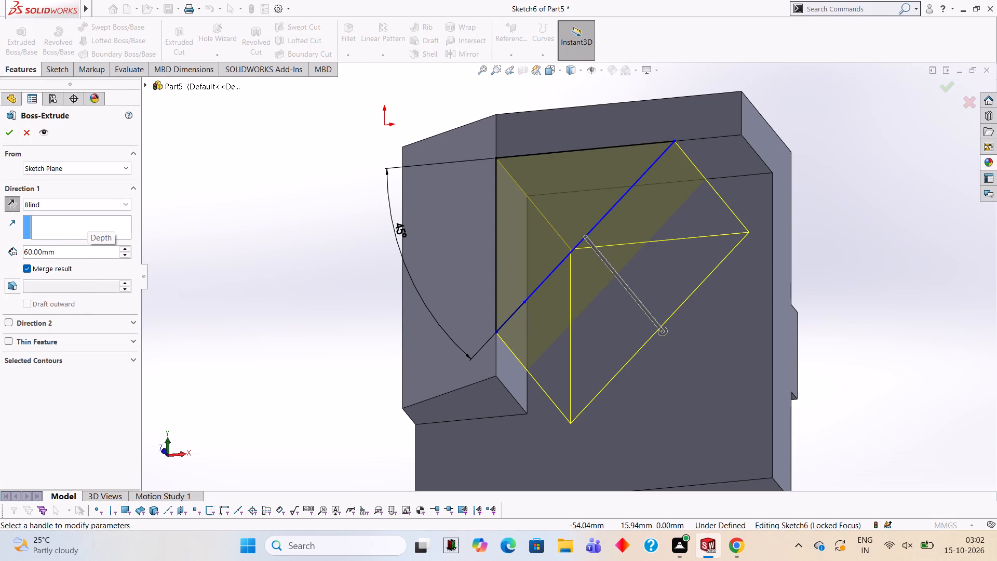
pyautogui.press('BackSpace')
pyautogui.press('BackSpace')
pyautogui.press('BackSpace')
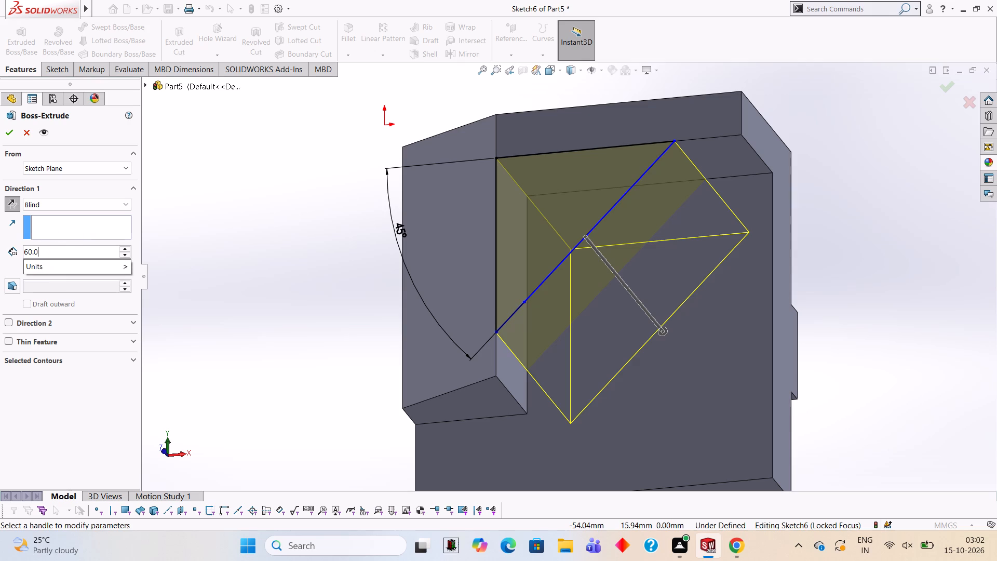
pyautogui.press('BackSpace')
pyautogui.press('BackSpace')
pyautogui.press('BackSpace')
pyautogui.press('BackSpace')
pyautogui.write('25')
pyautogui.press('Return')
pyautogui.moveTo(766, 247); pyautogui.dragTo(748, 247, button='middle')
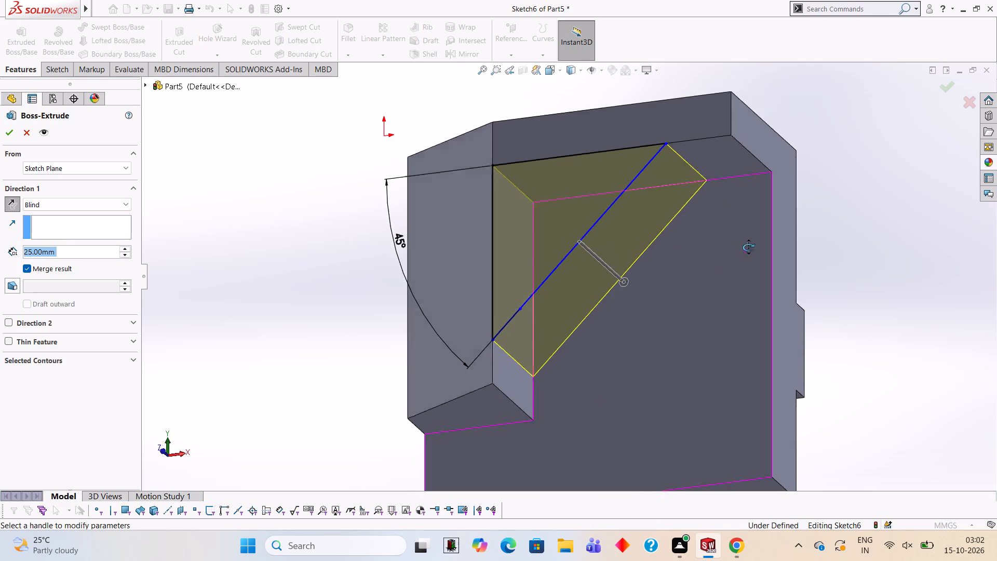
pyautogui.moveTo(748, 247); pyautogui.dragTo(661, 284, button='middle')
pyautogui.click(9, 136)
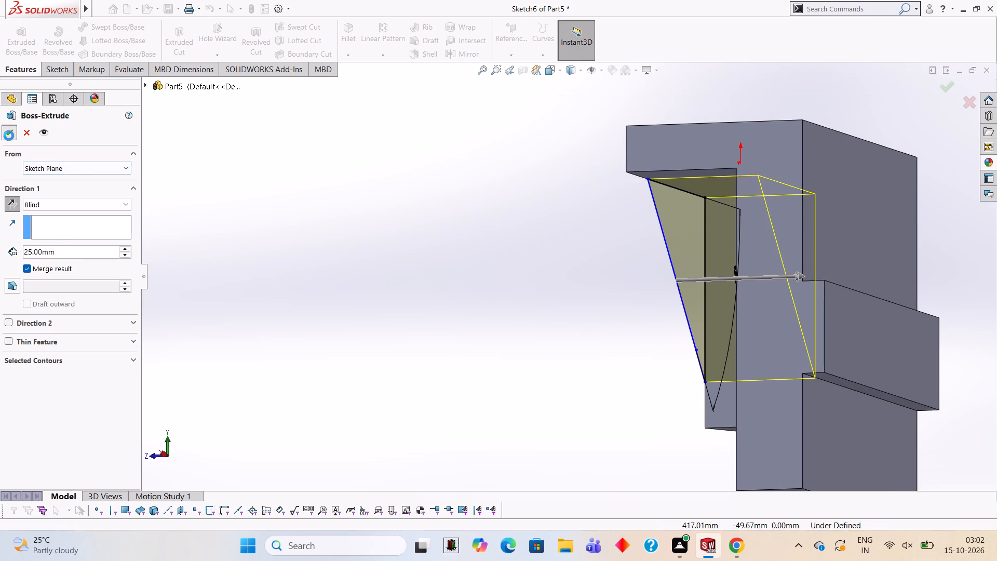
pyautogui.click(181, 186)
# Examine the part from several sides, checking how the triangular boss meets the plate, the front boss and the sloped block.
pyautogui.moveTo(227, 219); pyautogui.dragTo(365, 248, button='middle')
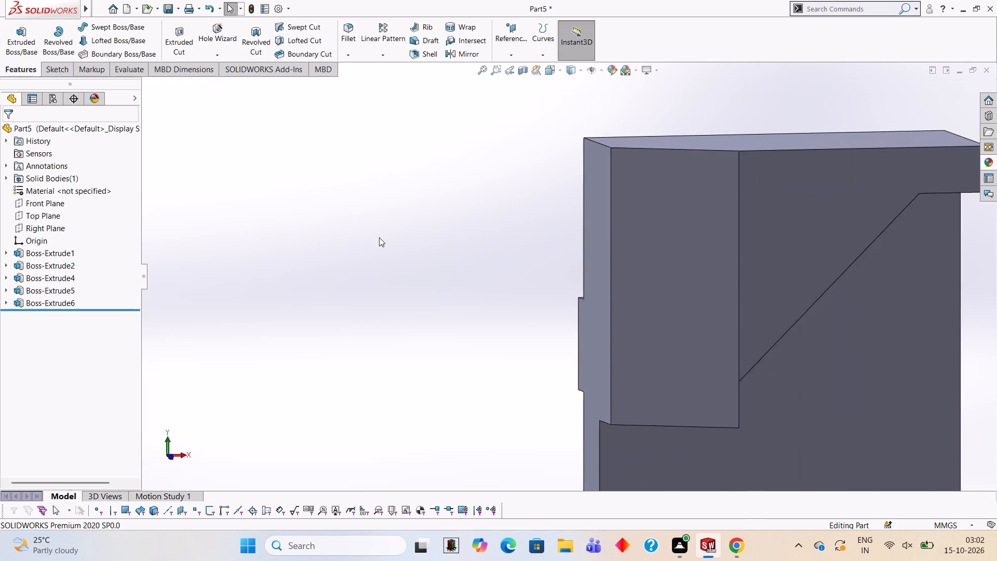
pyautogui.scroll(2, 388, 237)
pyautogui.moveTo(529, 319); pyautogui.dragTo(541, 291, button='middle')
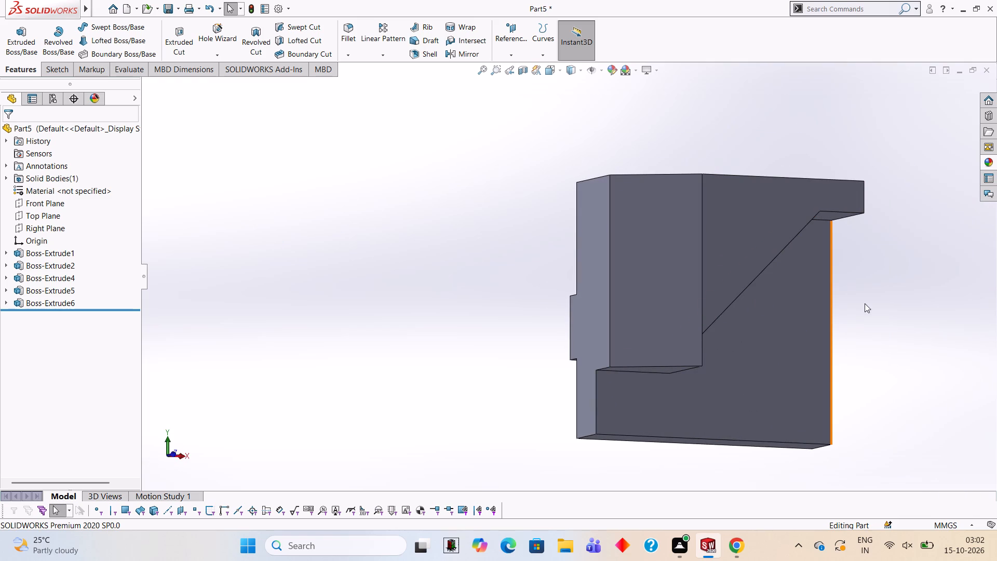
pyautogui.scroll(1, 845, 312)
pyautogui.moveTo(845, 312); pyautogui.dragTo(785, 246, button='middle')
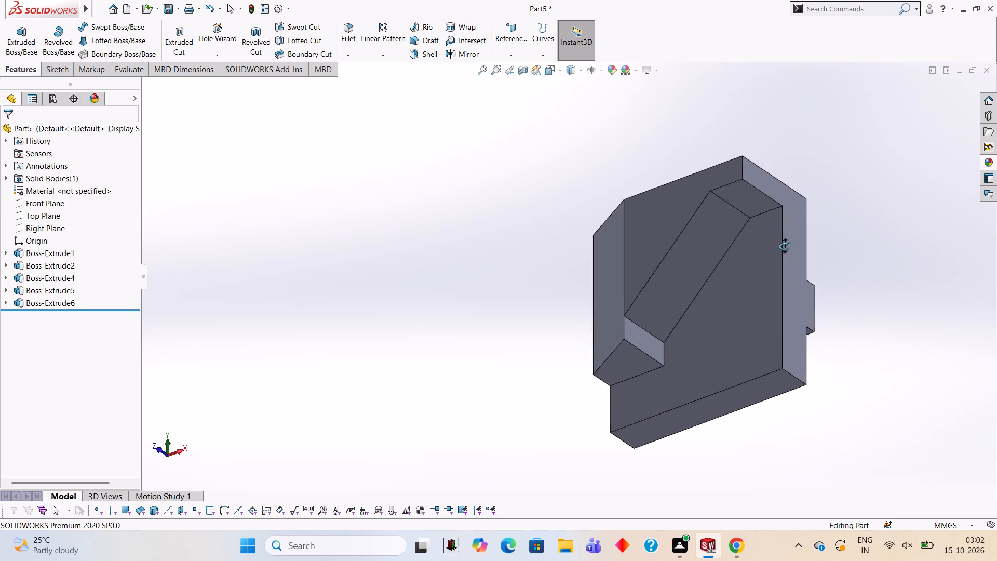
pyautogui.moveTo(785, 246); pyautogui.dragTo(808, 250, button='middle')
pyautogui.moveTo(751, 366); pyautogui.dragTo(718, 400, button='middle')
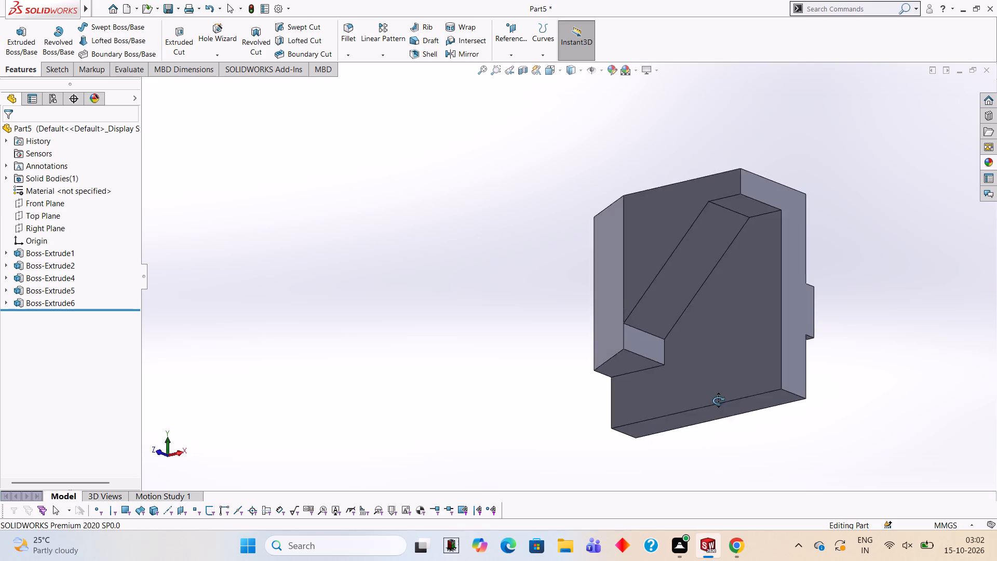
pyautogui.moveTo(718, 400); pyautogui.dragTo(734, 360, button='middle')
pyautogui.scroll(1, 737, 342)
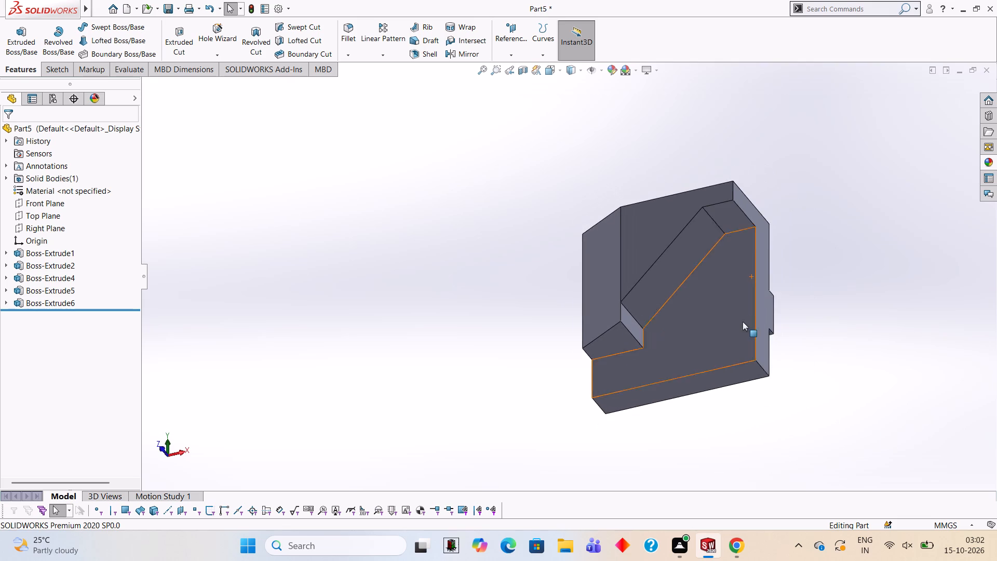
pyautogui.scroll(-3, 745, 316)
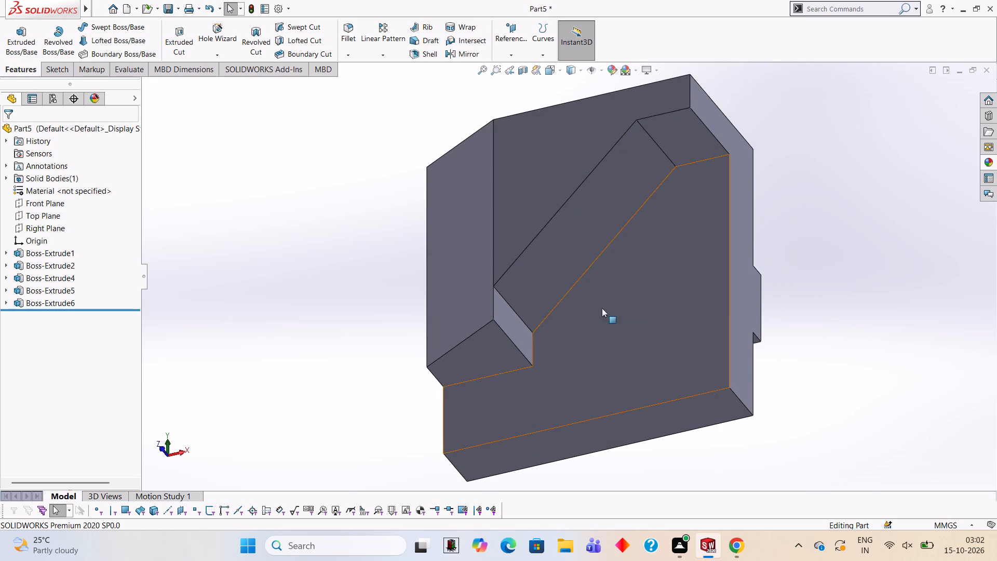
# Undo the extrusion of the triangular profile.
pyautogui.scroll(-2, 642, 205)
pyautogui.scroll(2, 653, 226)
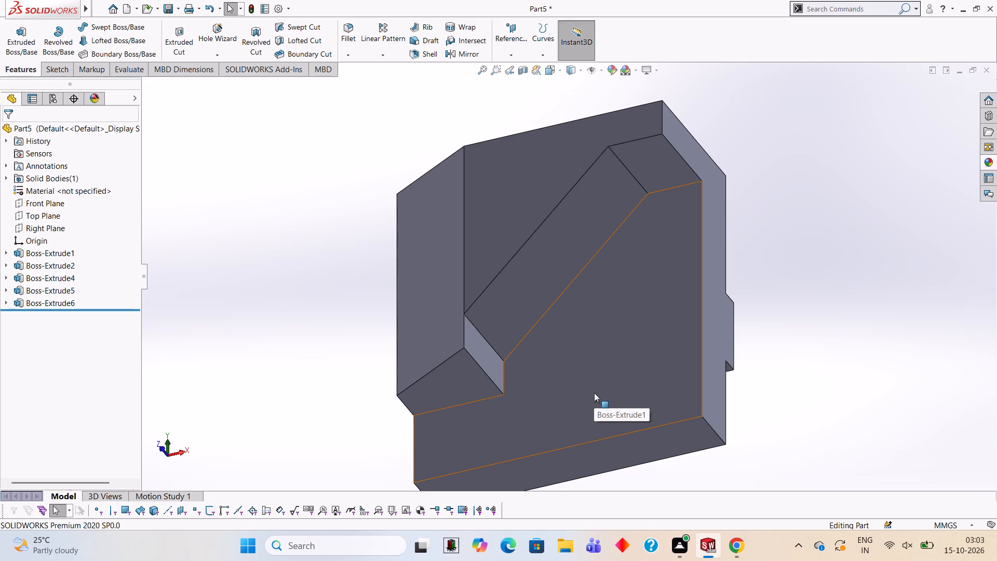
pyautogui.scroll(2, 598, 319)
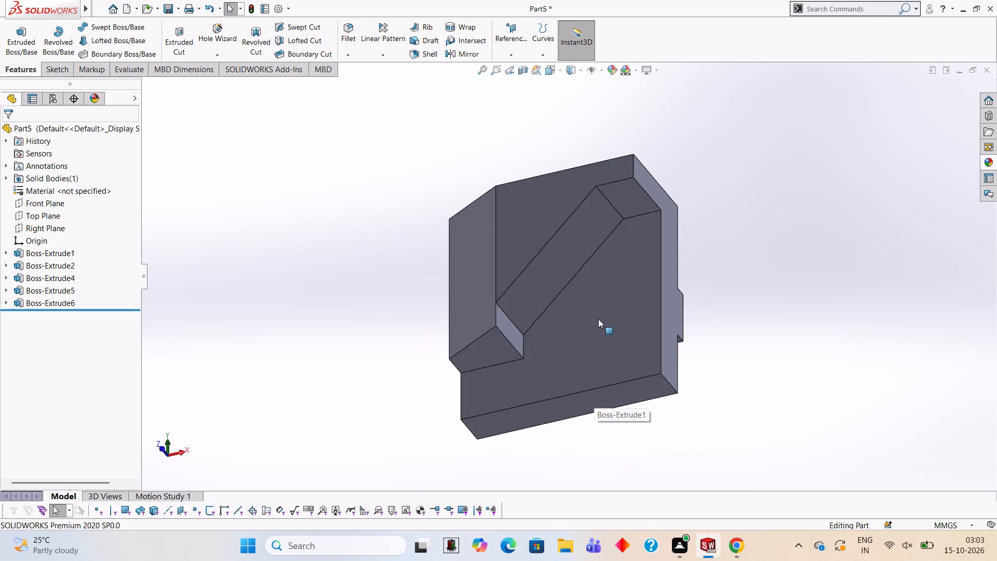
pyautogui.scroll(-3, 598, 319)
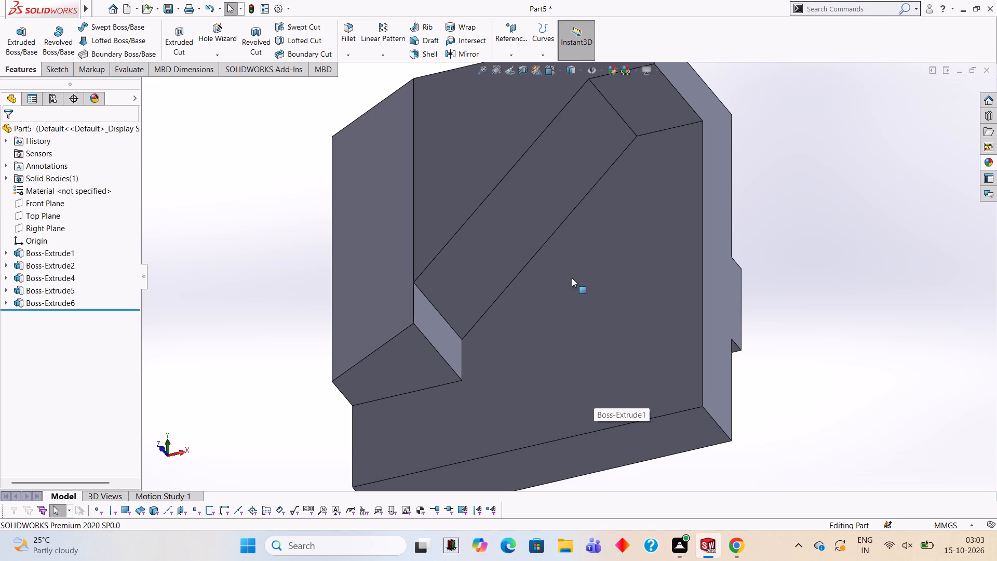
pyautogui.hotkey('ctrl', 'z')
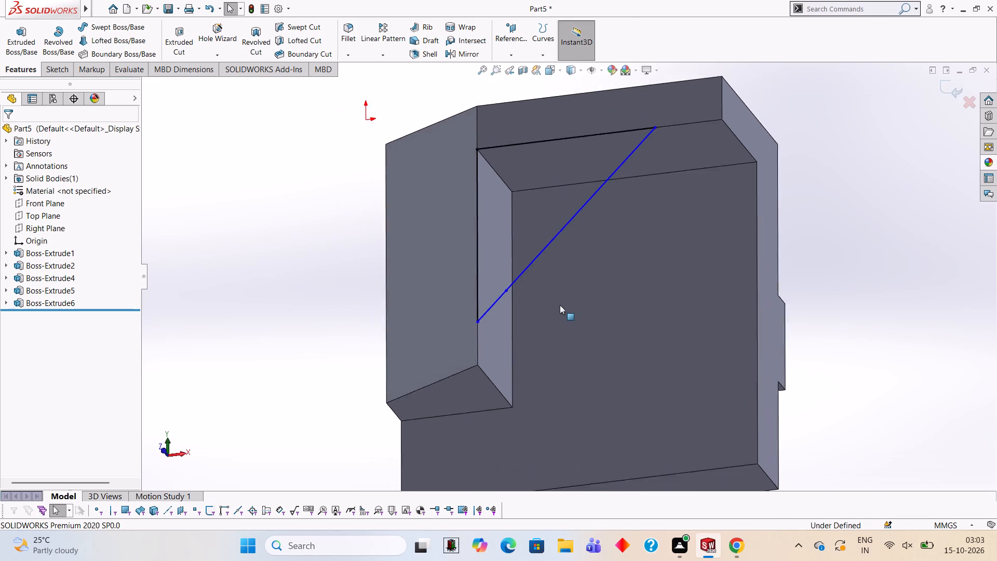
# Extrude the triangular profile again as a blind 25 mm boss in the reversed direction toward the plate, merged with the body.
pyautogui.moveTo(571, 260); pyautogui.dragTo(589, 308, button='middle')
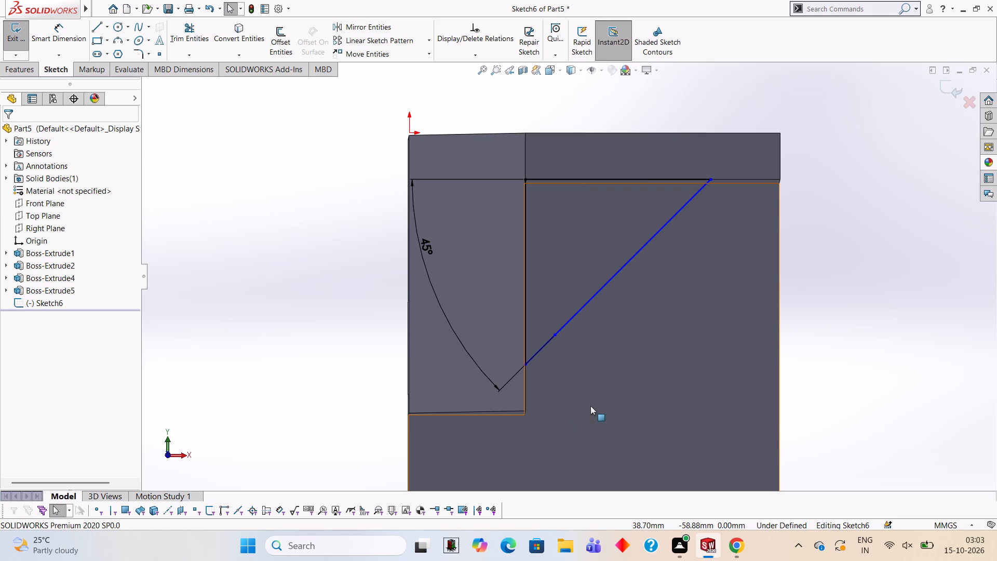
pyautogui.click(19, 64)
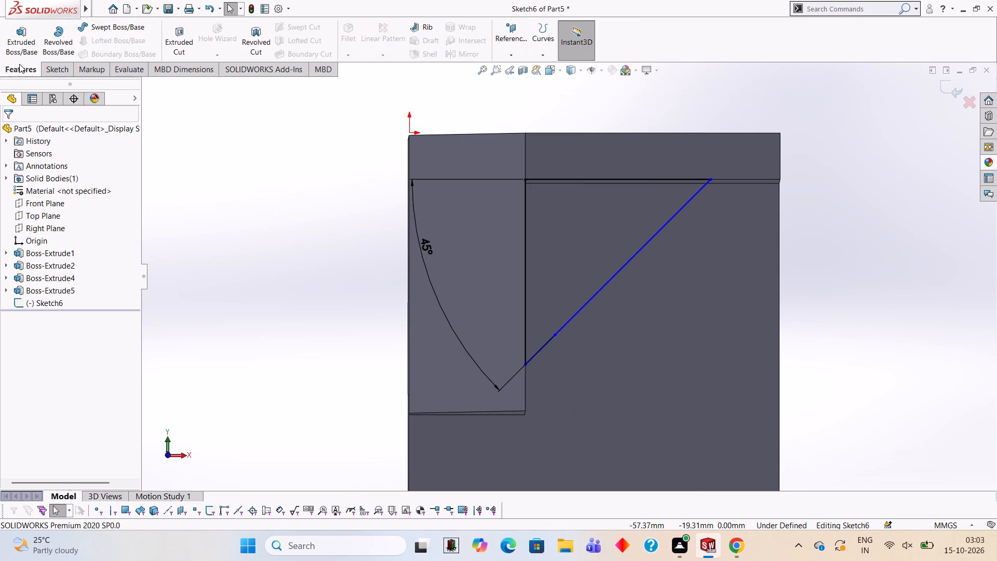
pyautogui.click(30, 37)
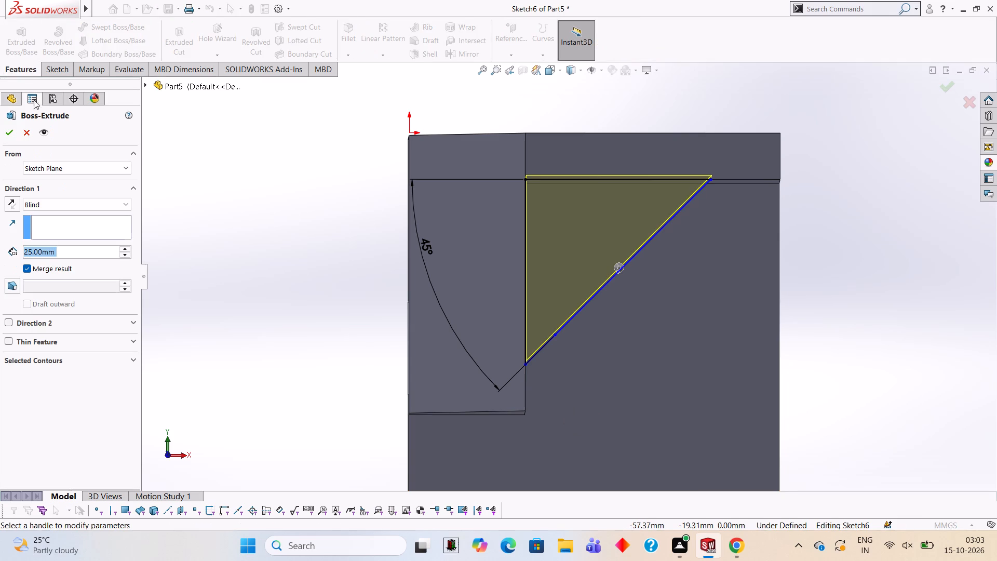
pyautogui.click(11, 203)
pyautogui.moveTo(616, 297); pyautogui.dragTo(503, 297, button='middle')
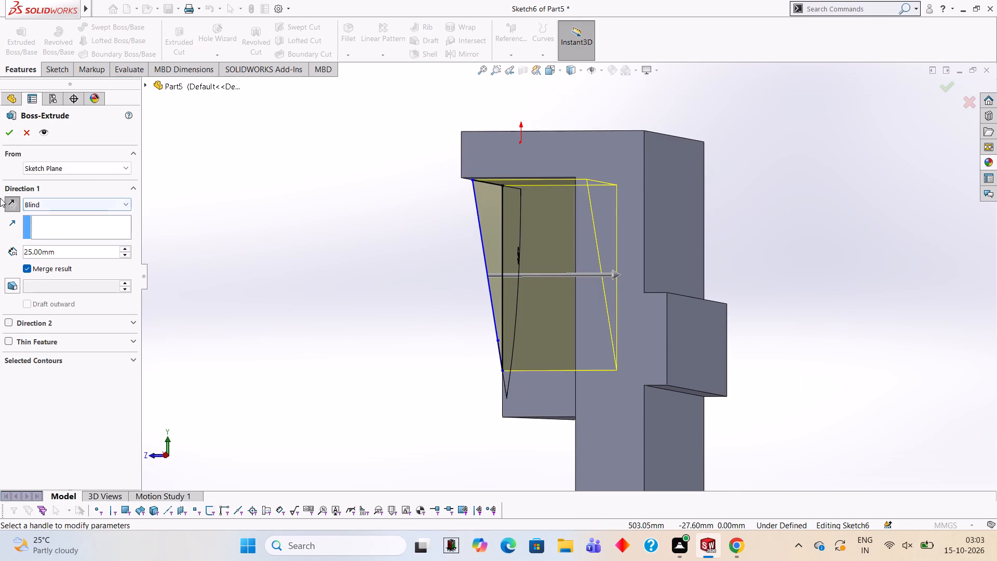
pyautogui.click(5, 129)
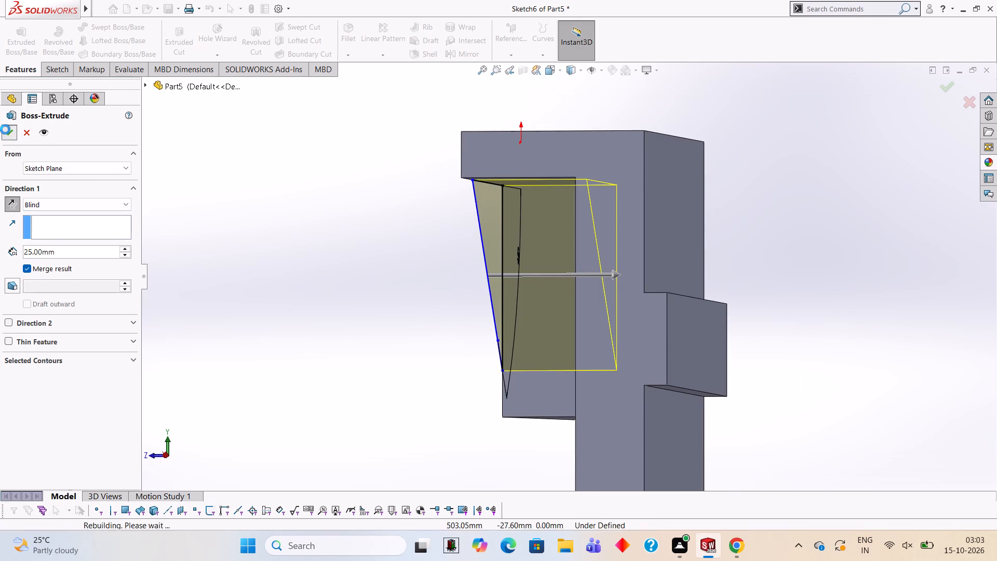
pyautogui.click(192, 239)
# Sketch a closed right triangle with 10 mm legs at the sloped block's lower corner, on the front boss's face, continuing the 45° slope.
pyautogui.moveTo(229, 265); pyautogui.dragTo(342, 289, button='middle')
pyautogui.scroll(1, 360, 328)
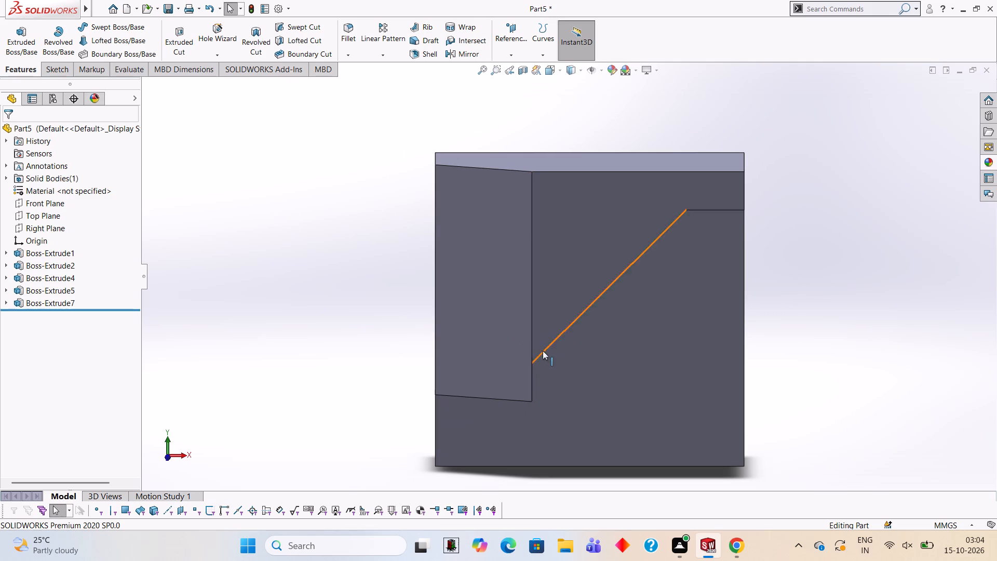
pyautogui.click(542, 335)
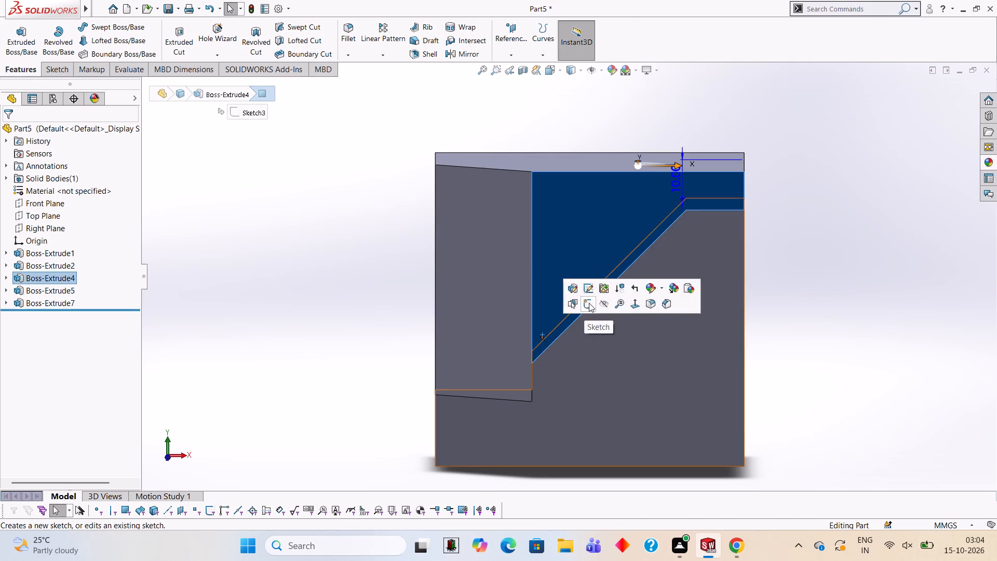
pyautogui.click(589, 303)
pyautogui.hotkey('ctrl', '8')
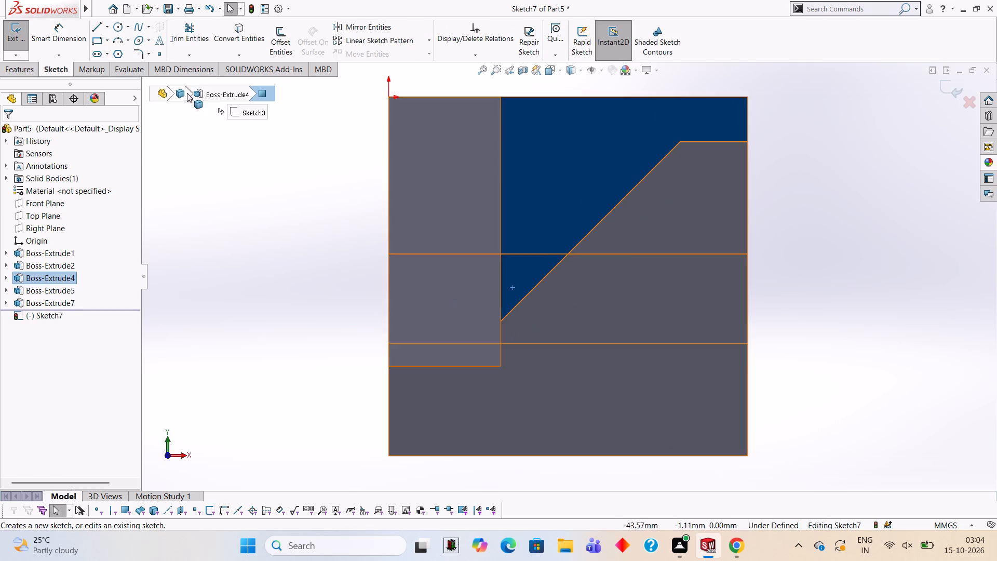
pyautogui.click(100, 26)
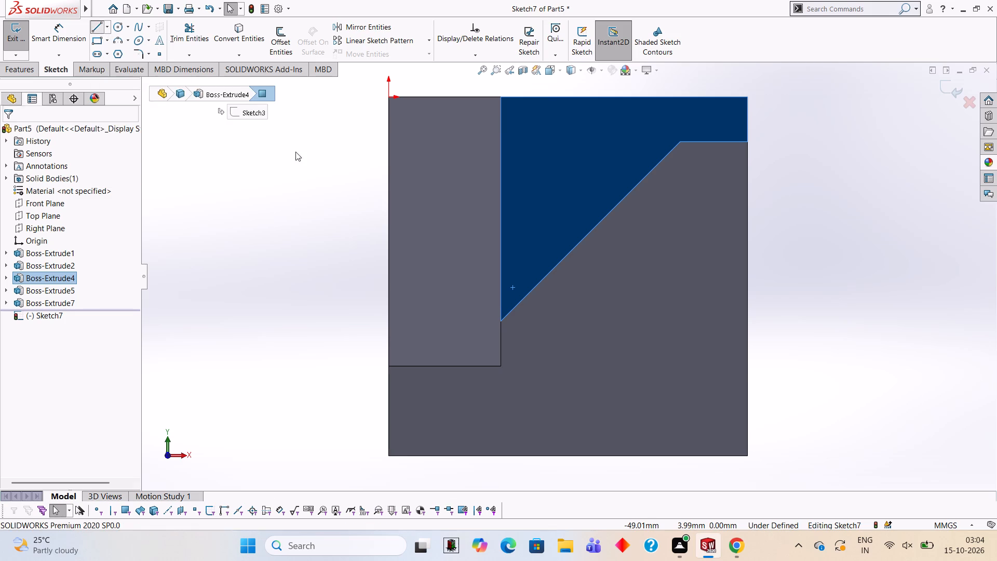
pyautogui.click(499, 319)
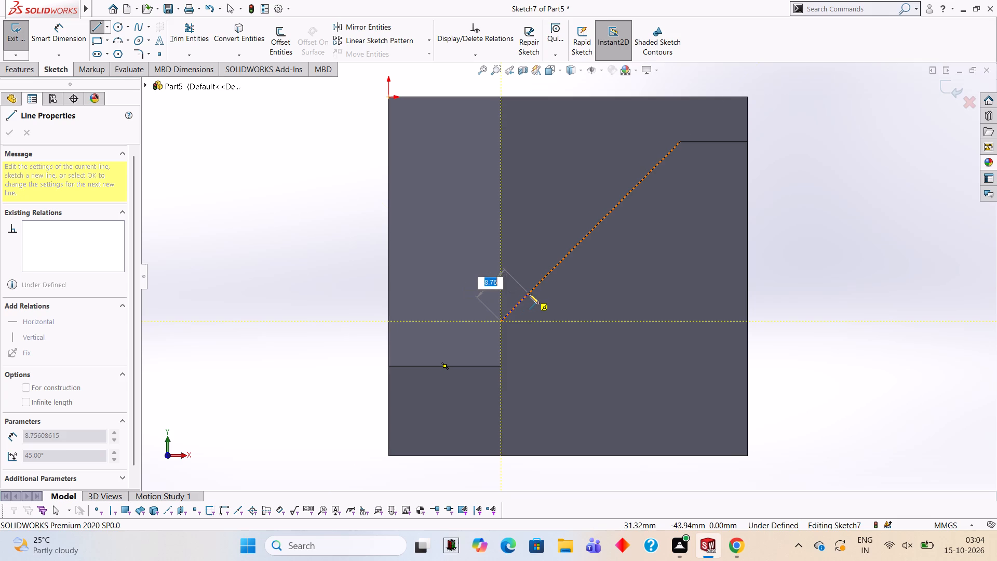
pyautogui.click(455, 368)
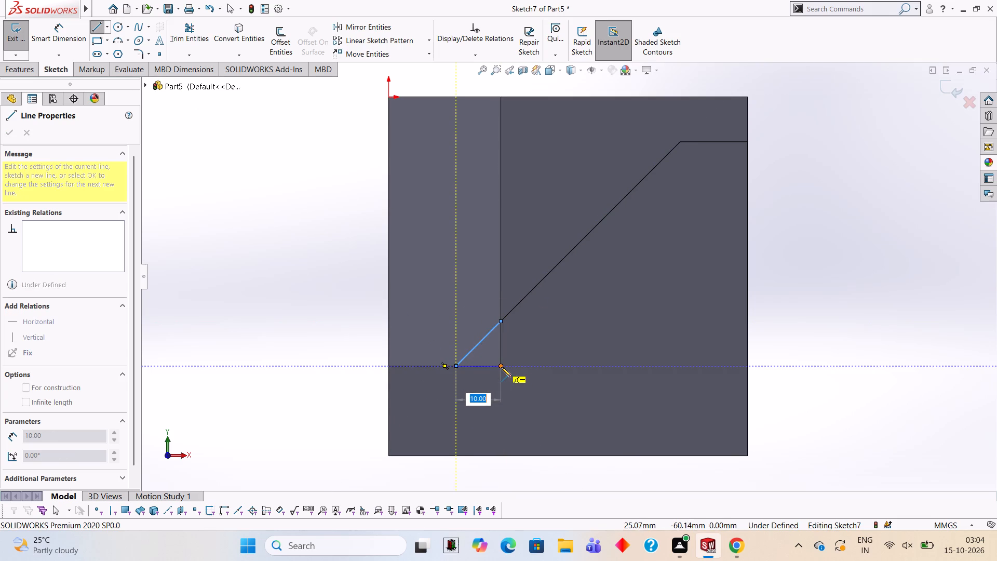
pyautogui.click(501, 367)
pyautogui.click(500, 324)
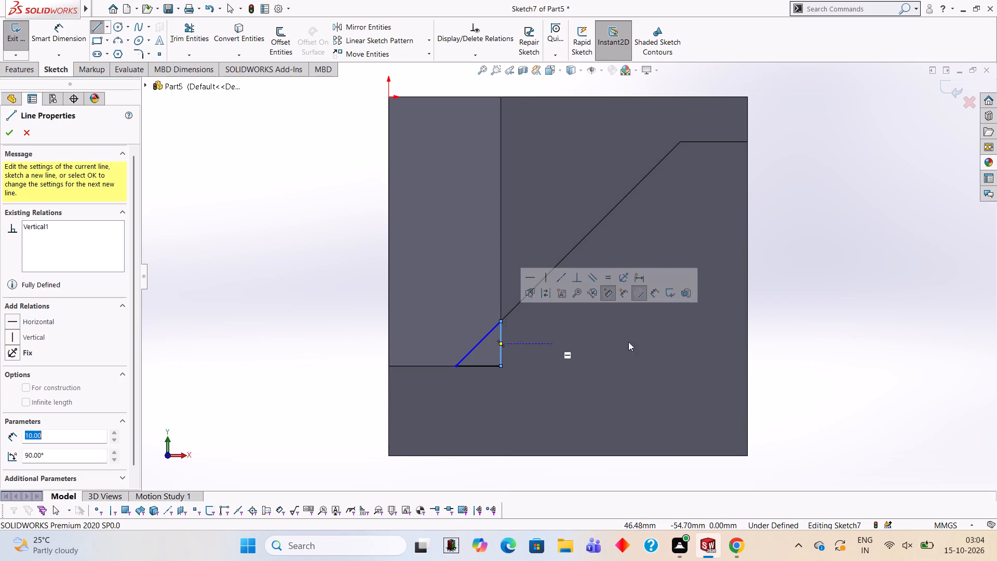
# Cut the small triangular profile blind 25 mm through the sloped block's lower corner.
pyautogui.moveTo(659, 358); pyautogui.dragTo(618, 349, button='middle')
pyautogui.moveTo(505, 318); pyautogui.dragTo(497, 371, button='middle')
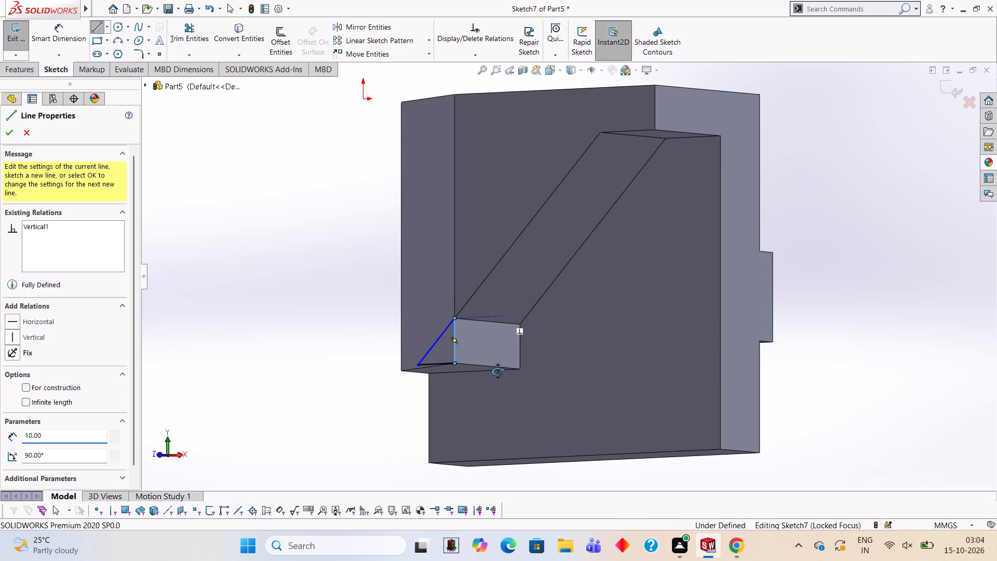
pyautogui.moveTo(497, 371); pyautogui.dragTo(645, 322, button='middle')
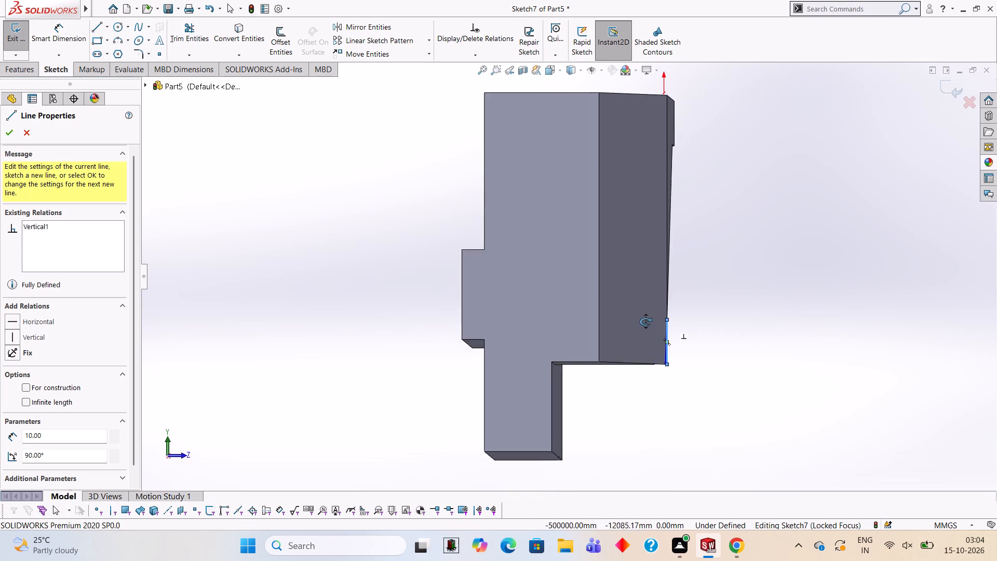
pyautogui.moveTo(645, 322); pyautogui.dragTo(537, 241, button='middle')
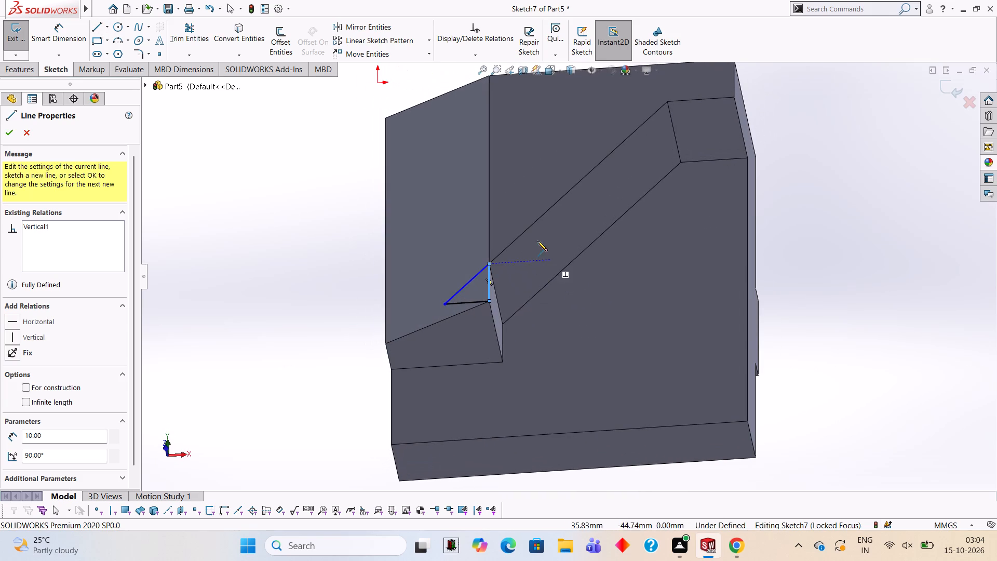
pyautogui.click(24, 76)
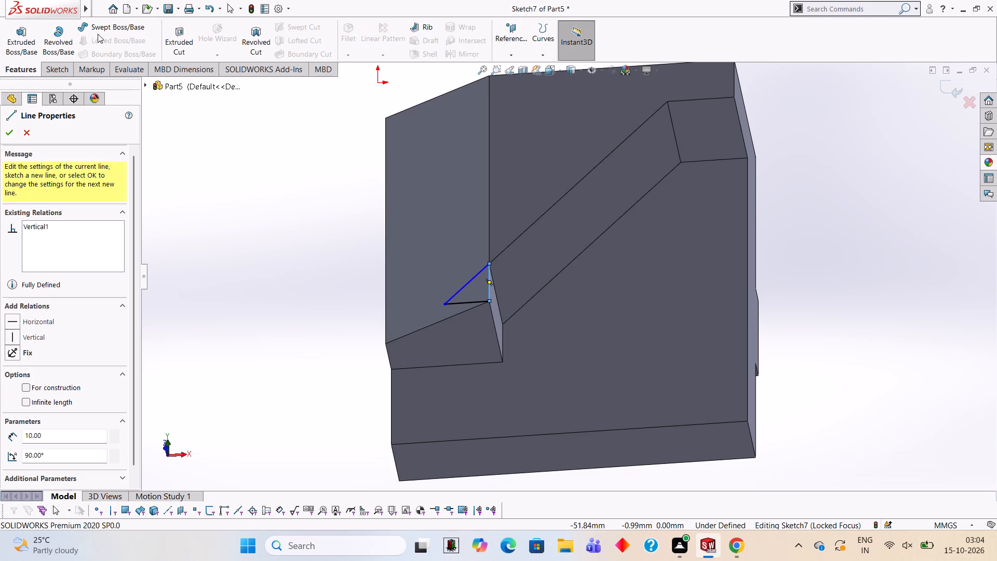
pyautogui.click(176, 40)
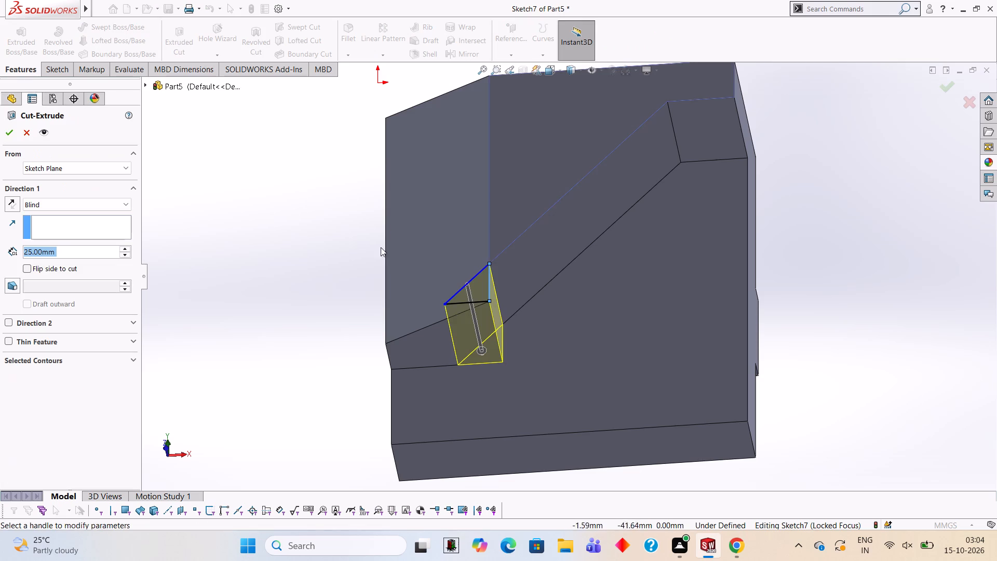
pyautogui.click(11, 133)
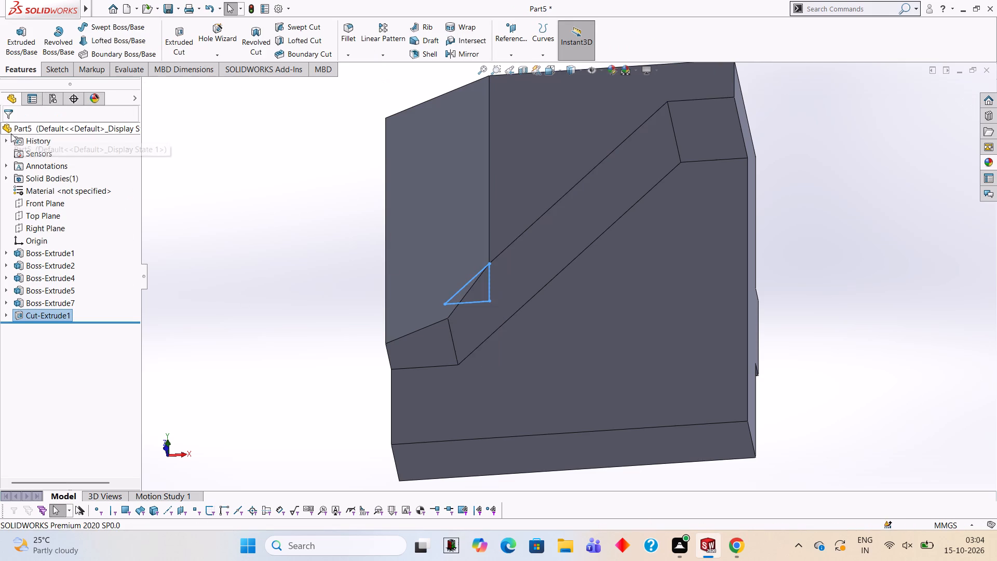
pyautogui.click(230, 234)
# Examine the part from several sides, checking how the cut corner continues the slope of the triangular boss.
pyautogui.moveTo(586, 369); pyautogui.dragTo(597, 340, button='middle')
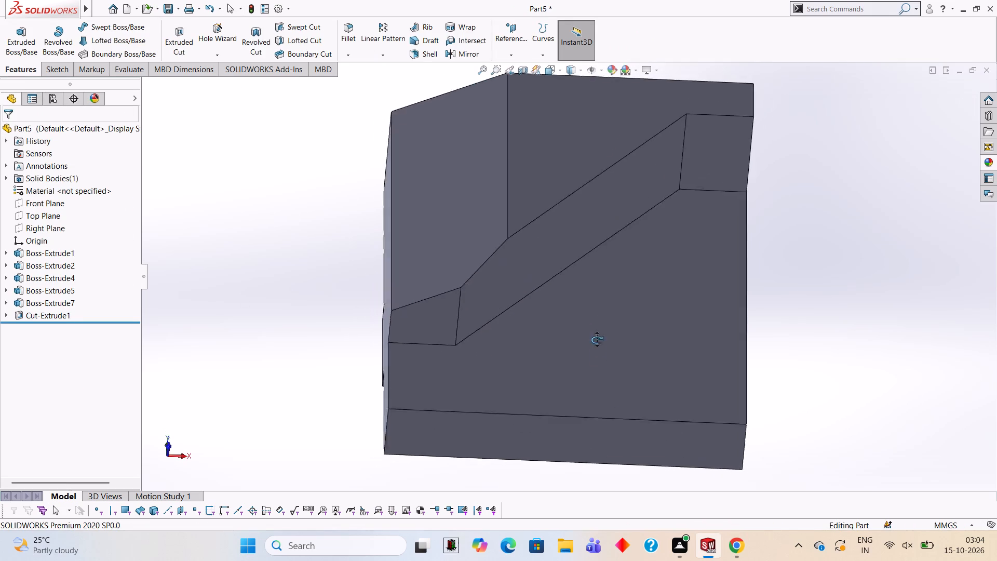
pyautogui.moveTo(597, 340); pyautogui.dragTo(594, 275, button='middle')
pyautogui.scroll(2, 600, 253)
pyautogui.scroll(-2, 600, 270)
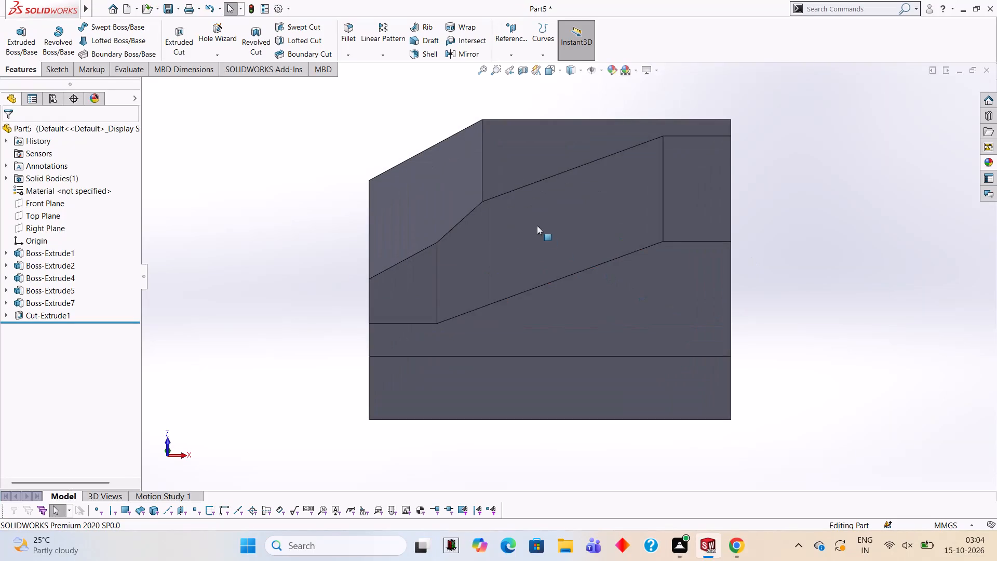
pyautogui.moveTo(569, 208); pyautogui.dragTo(570, 281, button='middle')
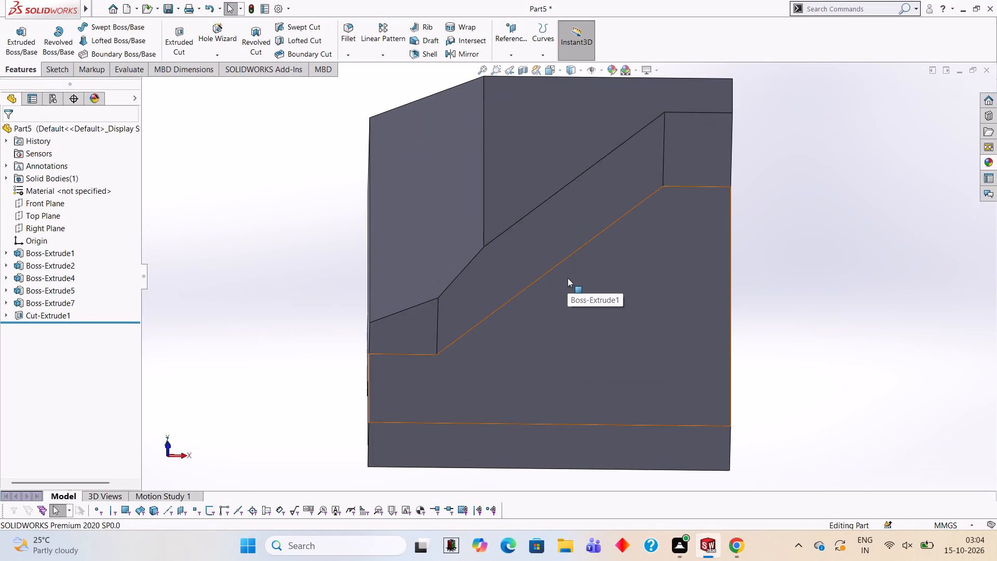
pyautogui.scroll(2, 538, 258)
pyautogui.moveTo(532, 257); pyautogui.dragTo(459, 343, button='middle')
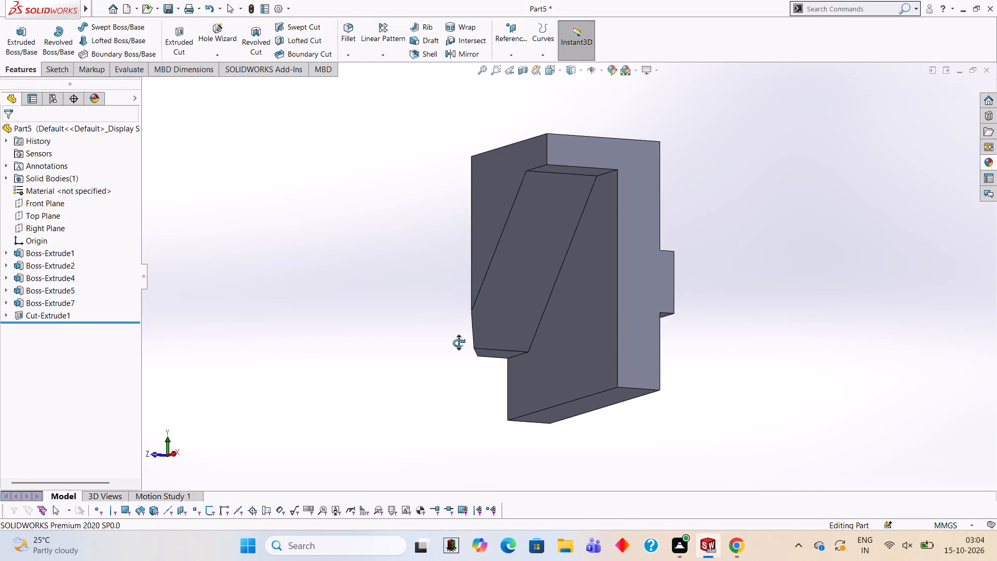
pyautogui.moveTo(459, 343); pyautogui.dragTo(526, 355, button='middle')
pyautogui.scroll(-1, 527, 355)
pyautogui.scroll(2, 541, 314)
pyautogui.moveTo(640, 283); pyautogui.dragTo(589, 244, button='middle')
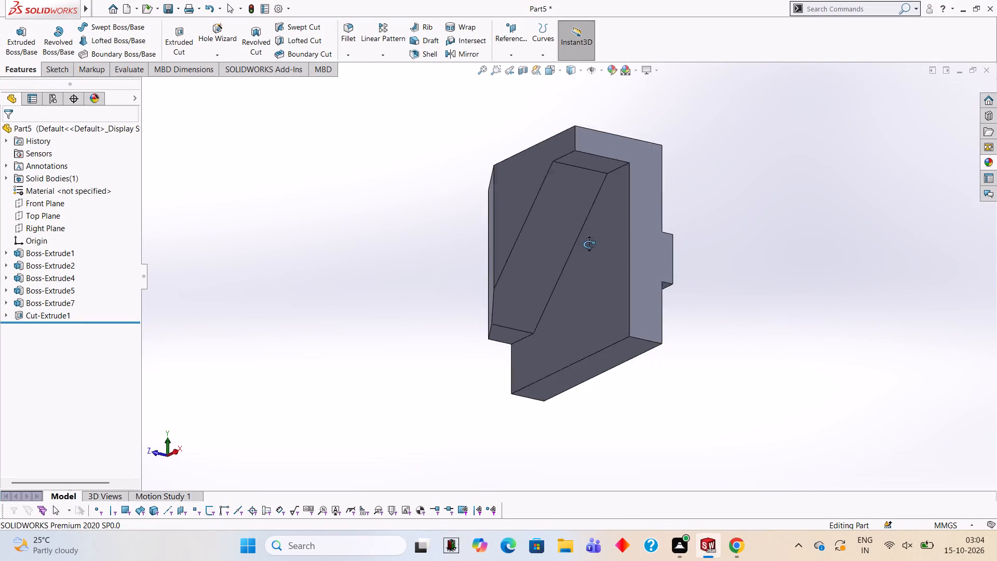
pyautogui.moveTo(589, 244); pyautogui.dragTo(624, 291, button='middle')
pyautogui.click(795, 235)
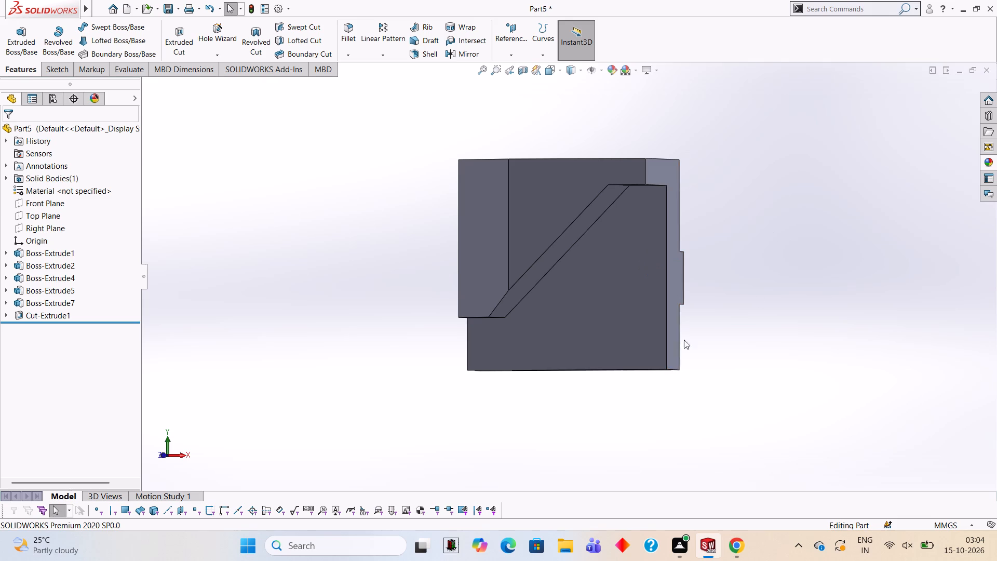
# Sketch on the plate's front face a 25 mm line along the bottom edge from the lower-right corner, continued by a 35 mm vertical line upward.
pyautogui.click(612, 315)
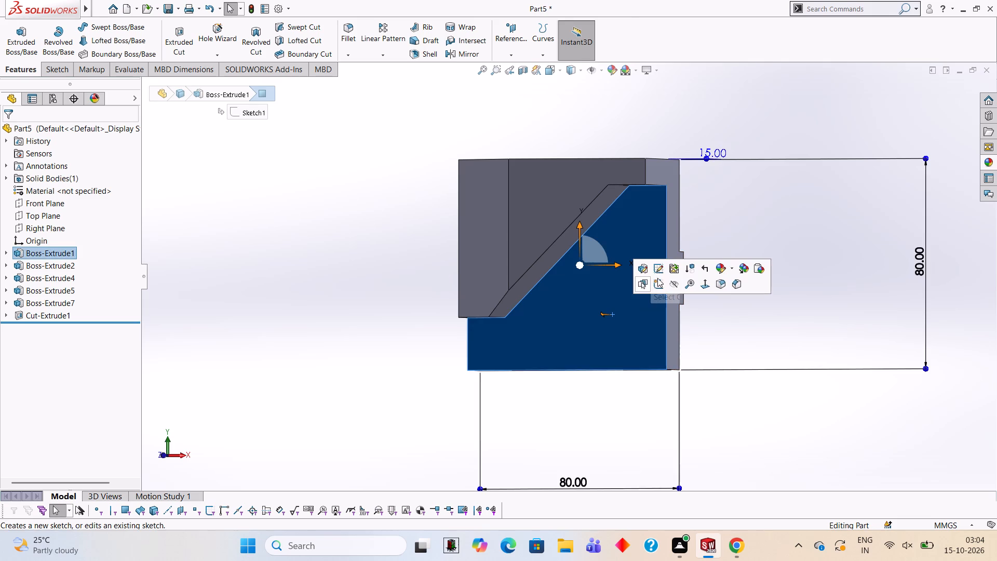
pyautogui.click(661, 284)
pyautogui.hotkey('ctrl', '8')
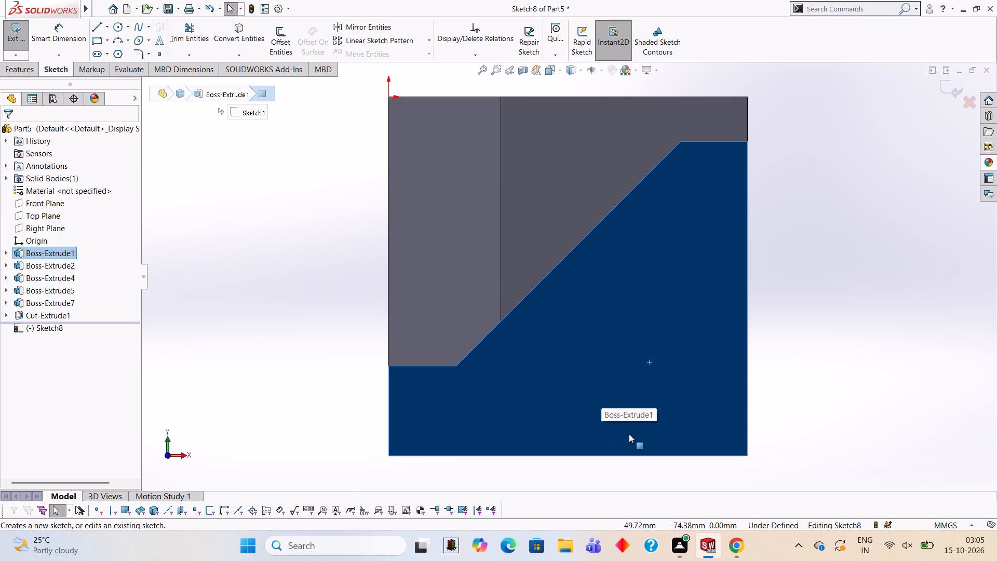
pyautogui.click(95, 29)
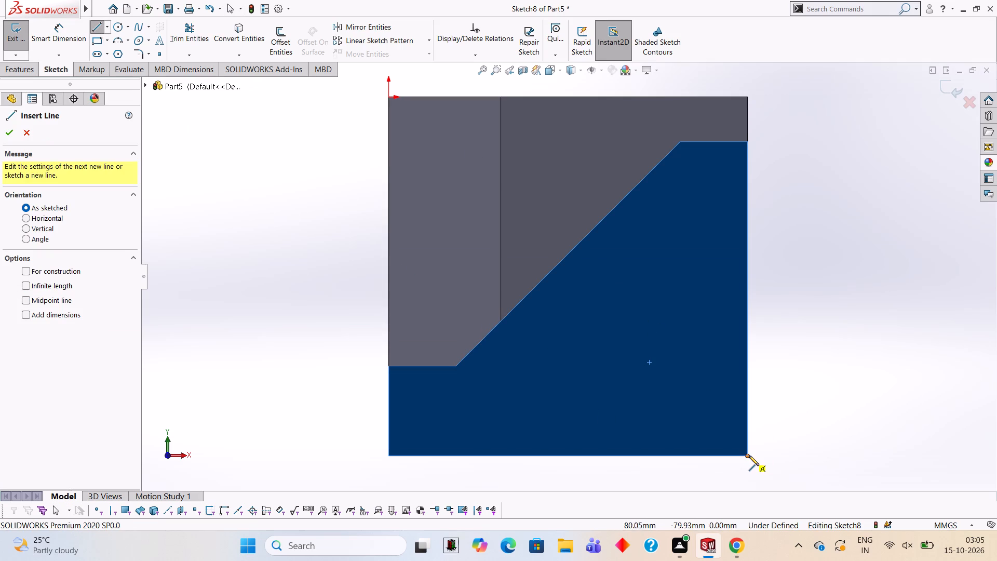
pyautogui.click(749, 456)
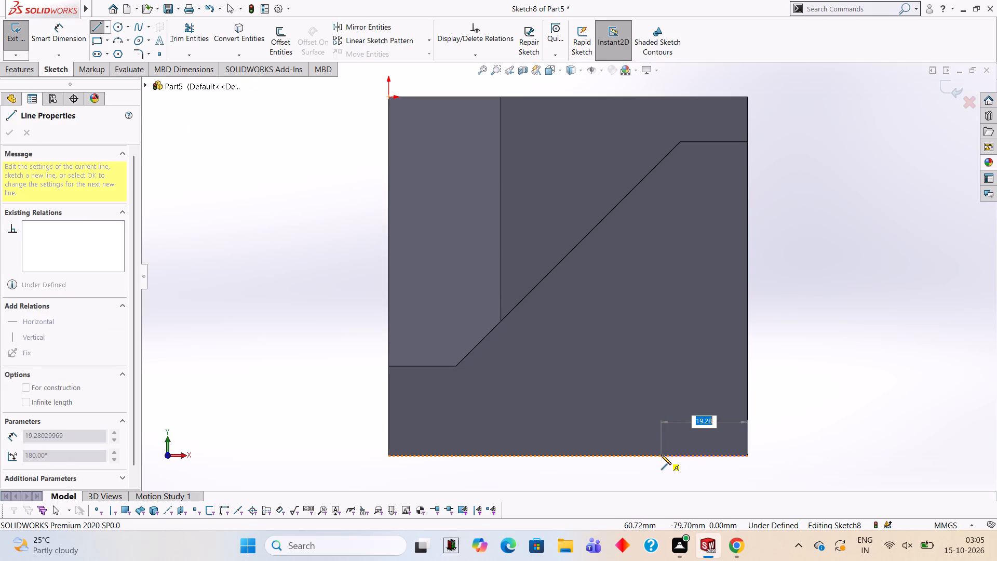
pyautogui.write('25')
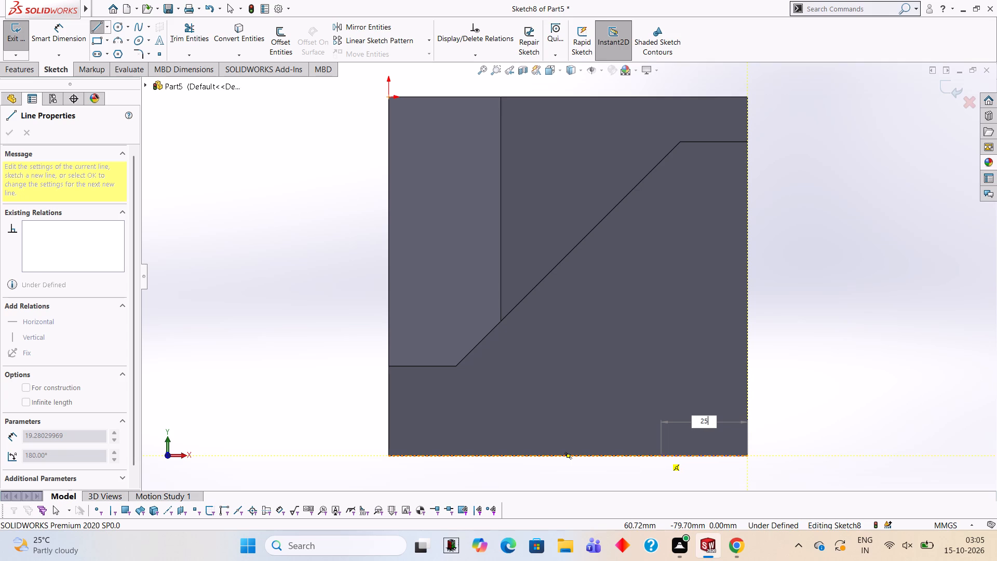
pyautogui.press('Return')
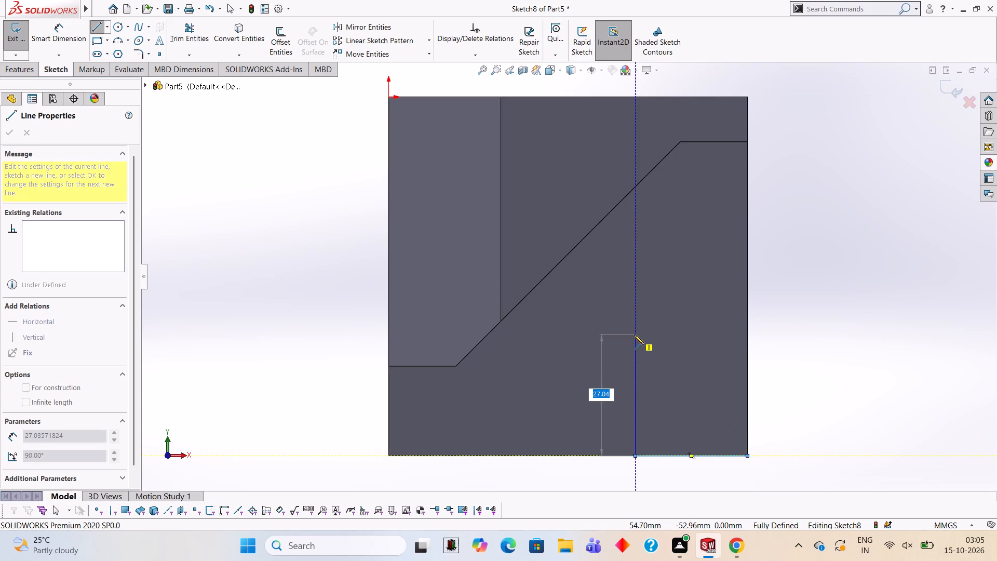
pyautogui.write('35')
pyautogui.press('Return')
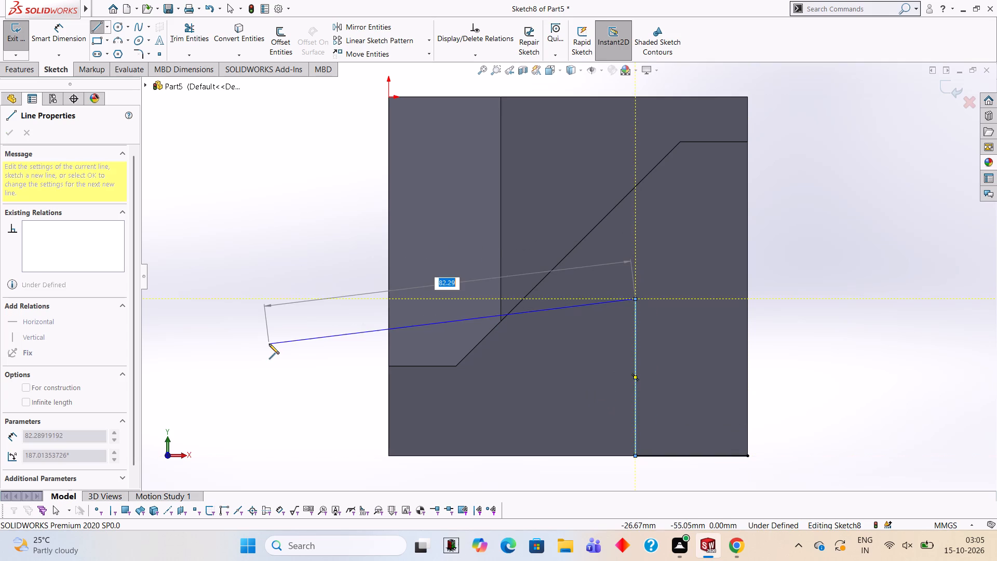
pyautogui.press('Escape')
pyautogui.press('Escape')
pyautogui.press('Escape')
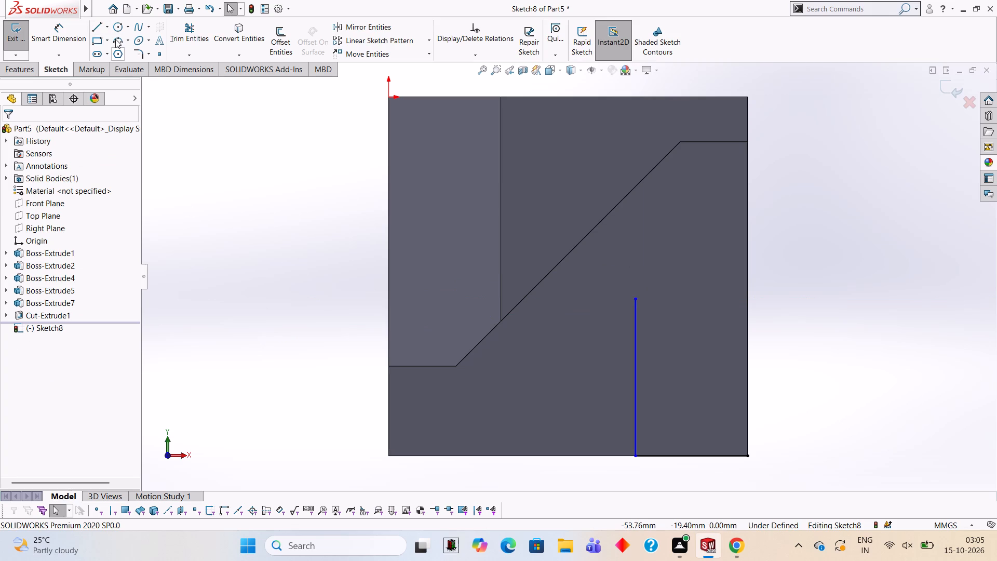
# Sketch a circle centred on the vertical line's upper end and dimension its diameter at 20 mm.
pyautogui.click(117, 32)
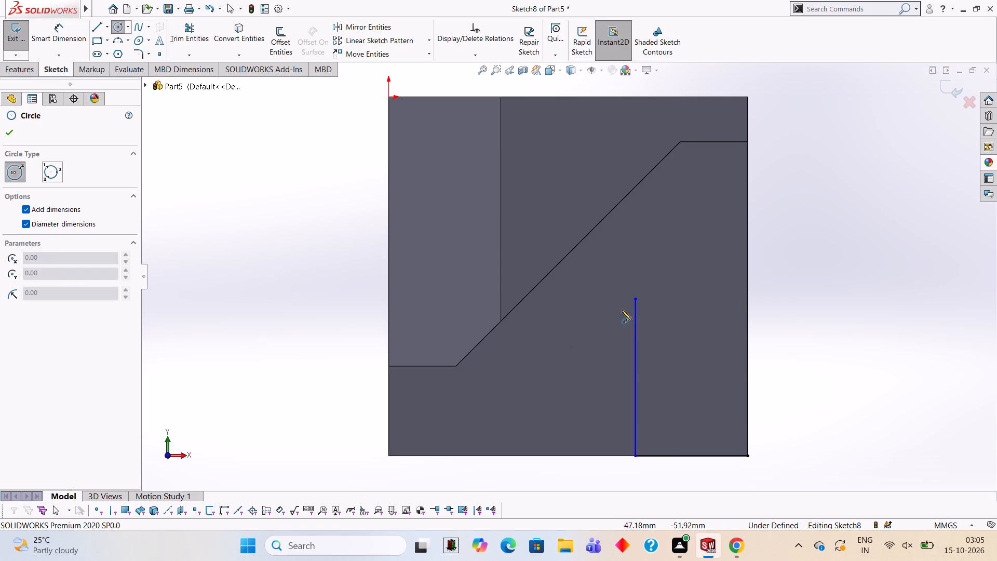
pyautogui.click(634, 298)
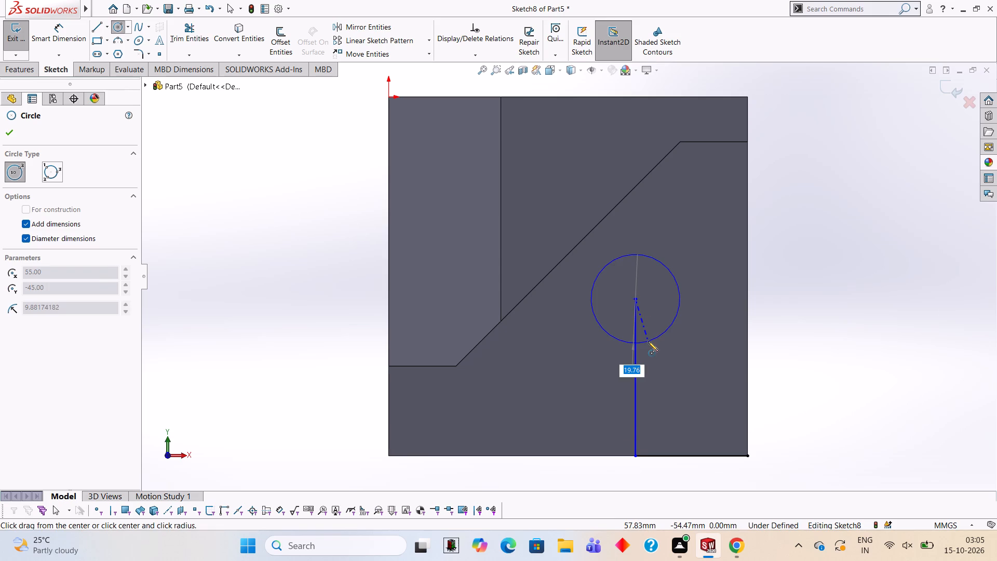
pyautogui.write('20')
pyautogui.press('Return')
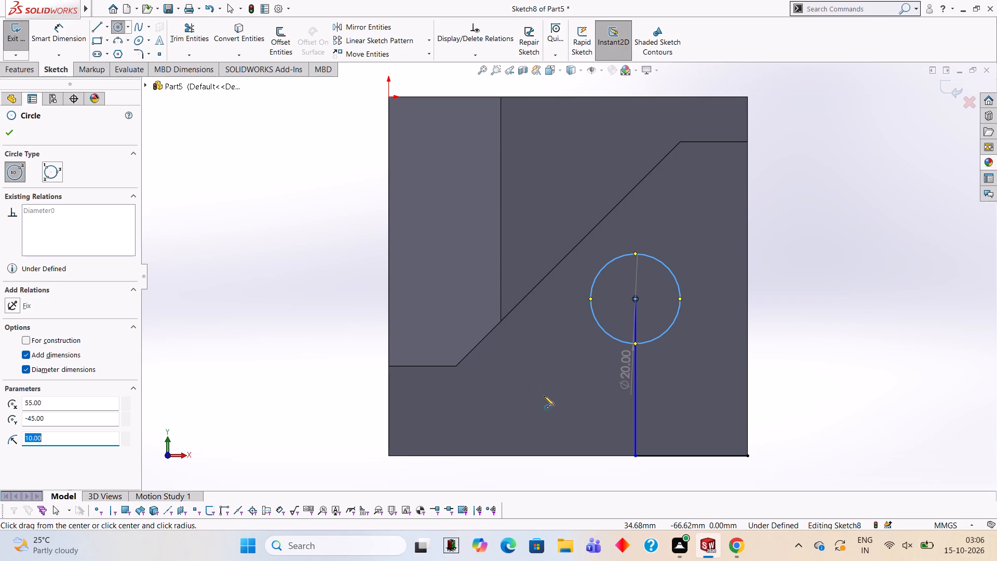
pyautogui.moveTo(839, 229); pyautogui.dragTo(811, 233, button='middle')
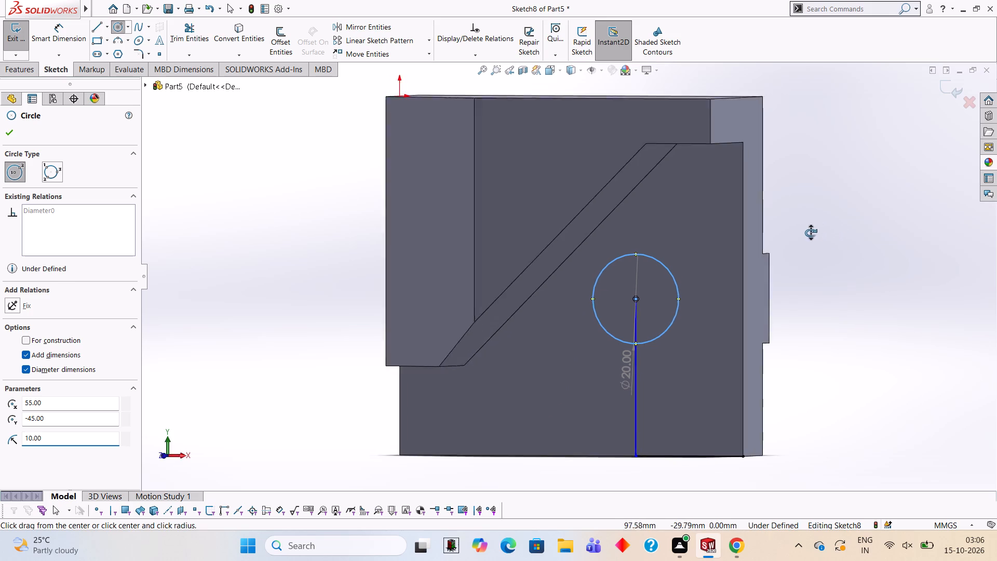
pyautogui.moveTo(811, 233); pyautogui.dragTo(781, 241, button='middle')
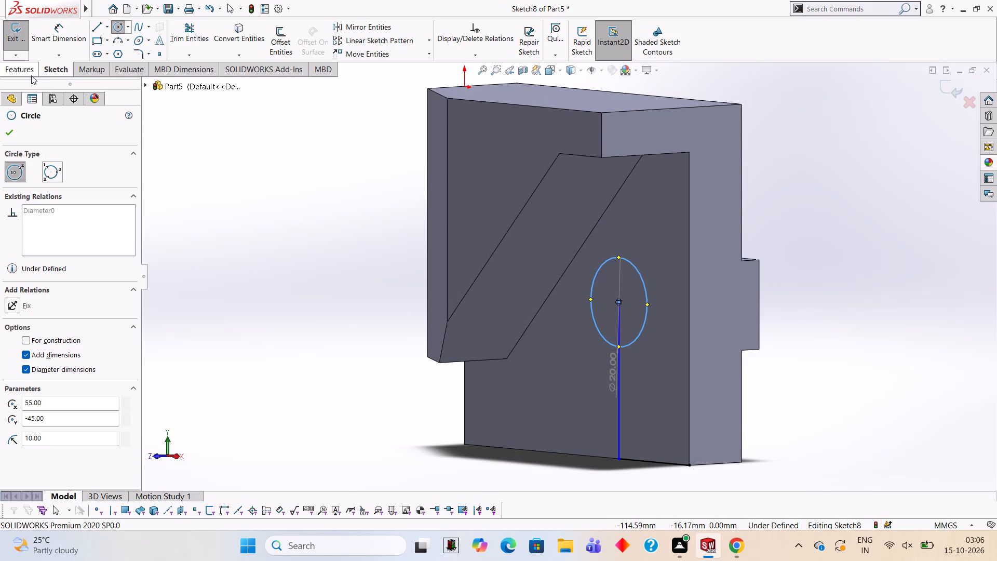
pyautogui.click(46, 29)
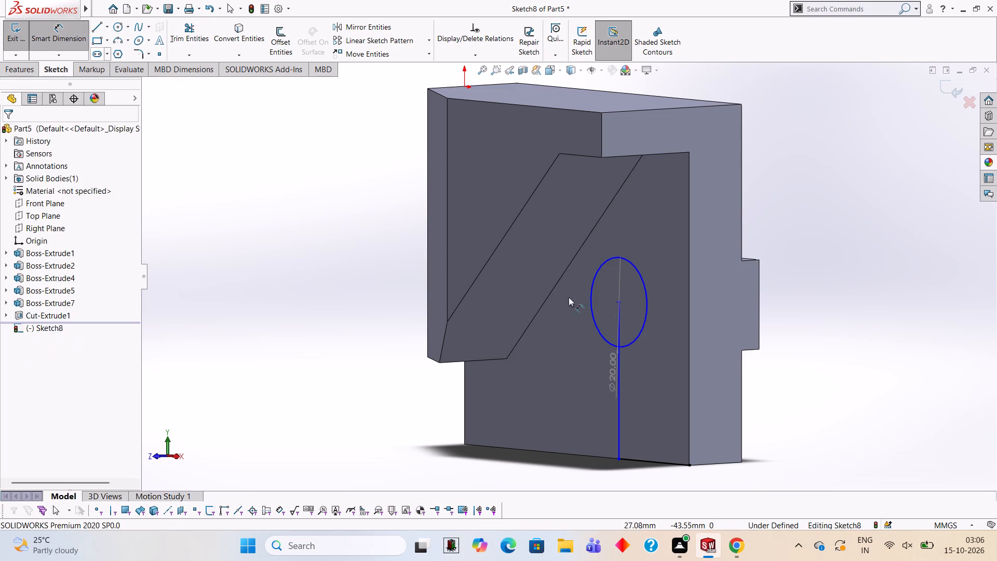
pyautogui.click(649, 299)
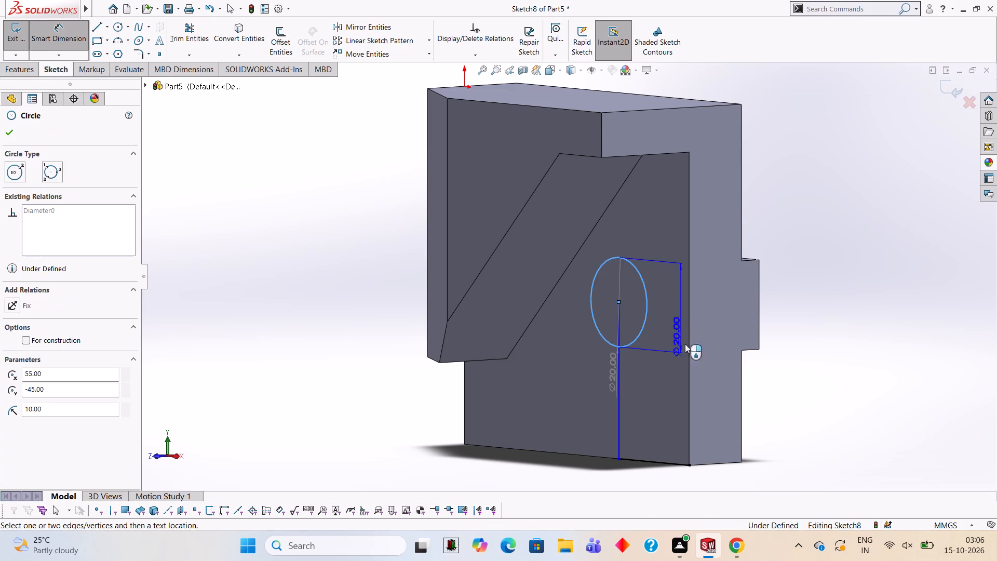
pyautogui.click(714, 393)
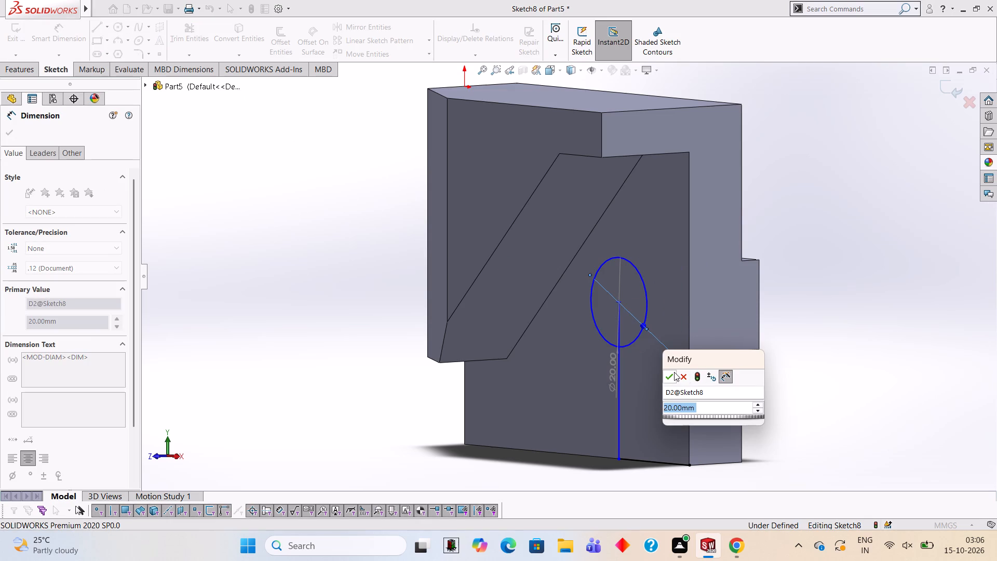
pyautogui.click(674, 372)
pyautogui.click(797, 202)
# Cut only the circular region blind 5 mm into the plate's front face to form a round recess.
pyautogui.moveTo(641, 314); pyautogui.dragTo(669, 285, button='middle')
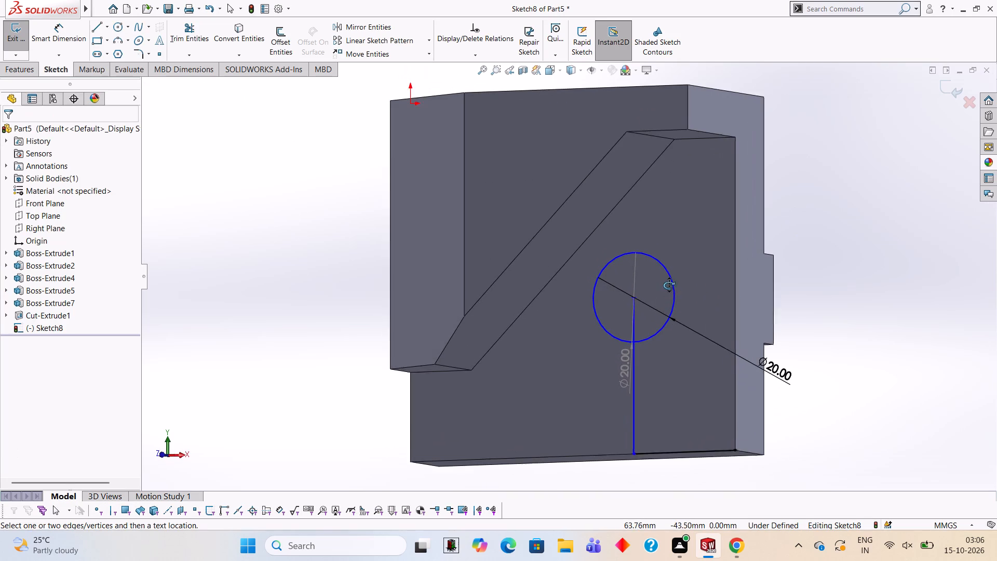
pyautogui.moveTo(669, 285); pyautogui.dragTo(669, 285, button='middle')
pyautogui.click(30, 73)
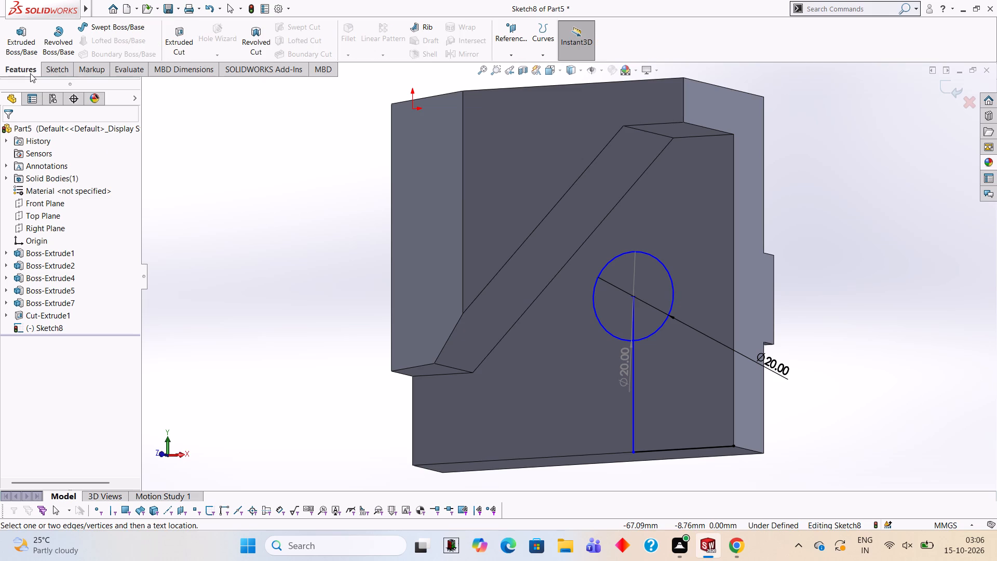
pyautogui.click(186, 41)
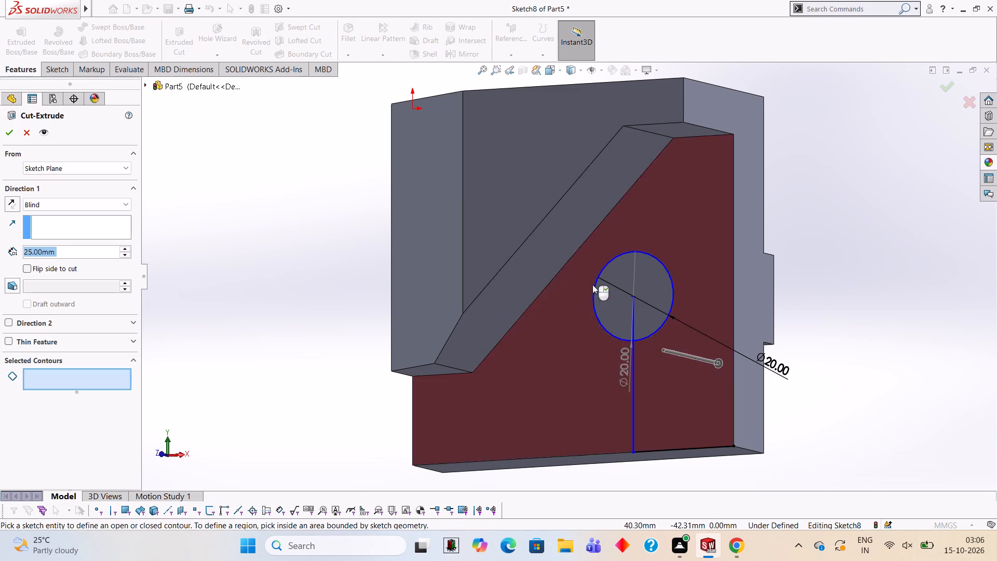
pyautogui.click(607, 283)
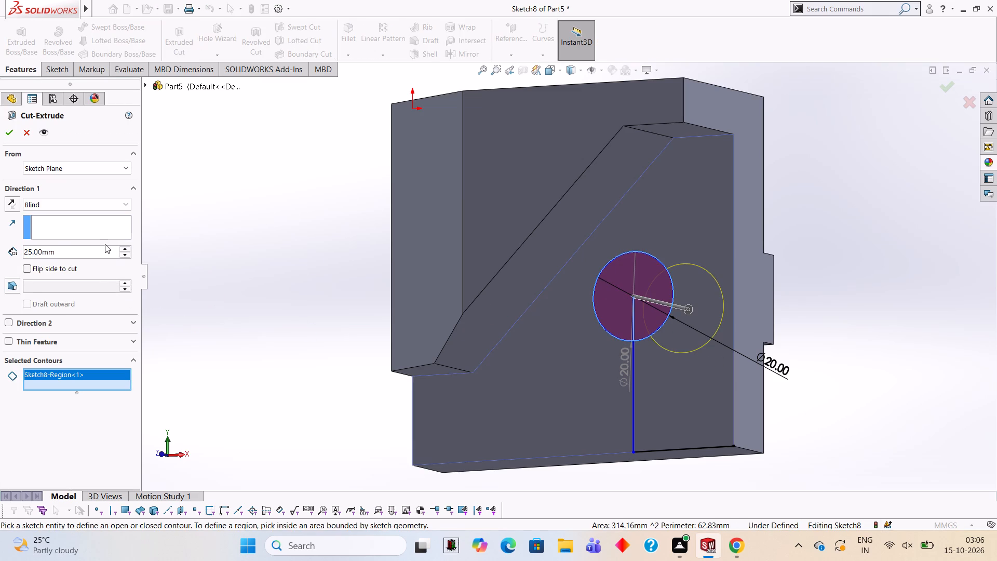
pyautogui.click(95, 250)
pyautogui.press('BackSpace')
pyautogui.press('BackSpace')
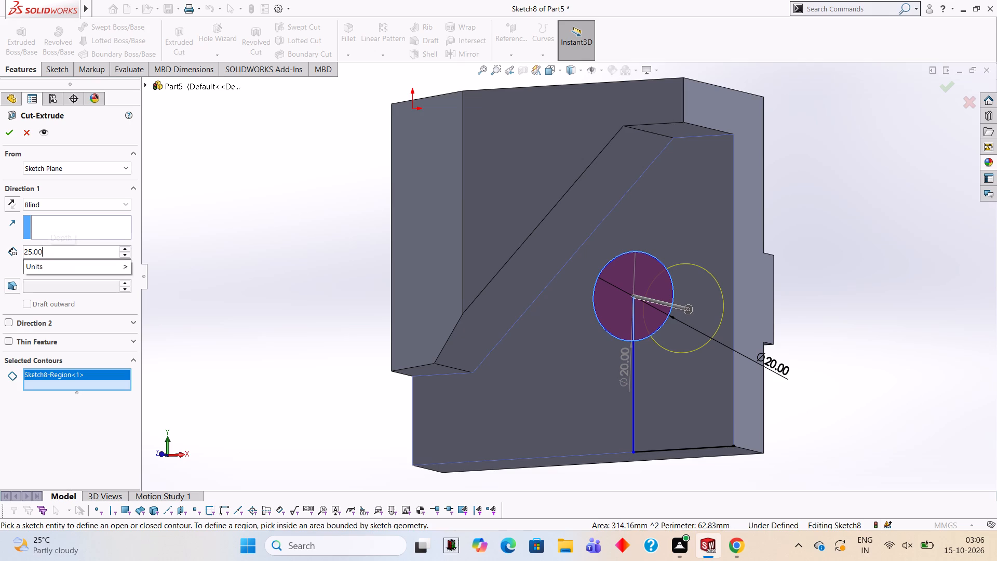
pyautogui.press('BackSpace')
pyautogui.press('BackSpace')
pyautogui.press('BackSpace')
pyautogui.press('BackSpace')
pyautogui.press('BackSpace')
pyautogui.press('5')
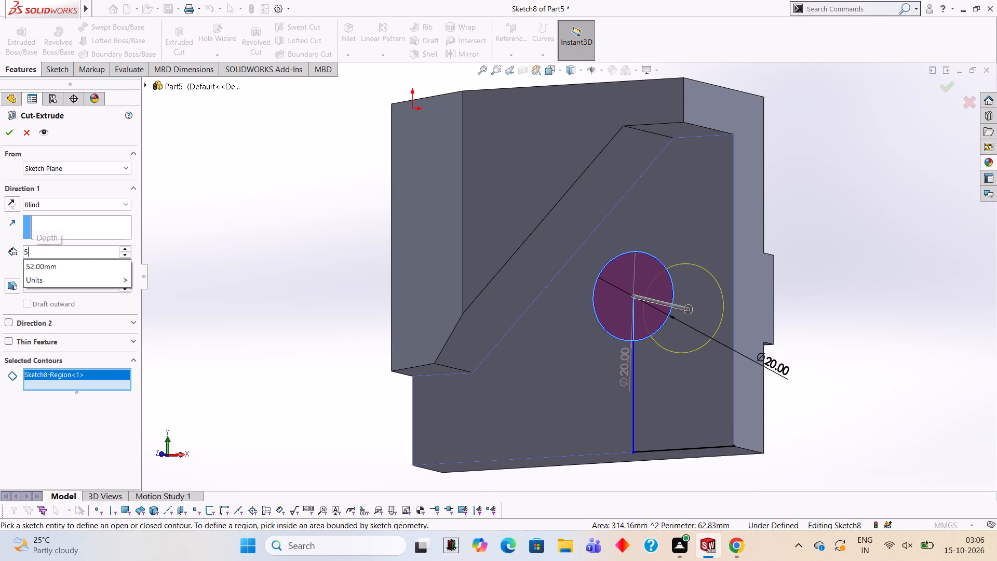
pyautogui.press('Return')
pyautogui.moveTo(487, 256); pyautogui.dragTo(444, 262, button='middle')
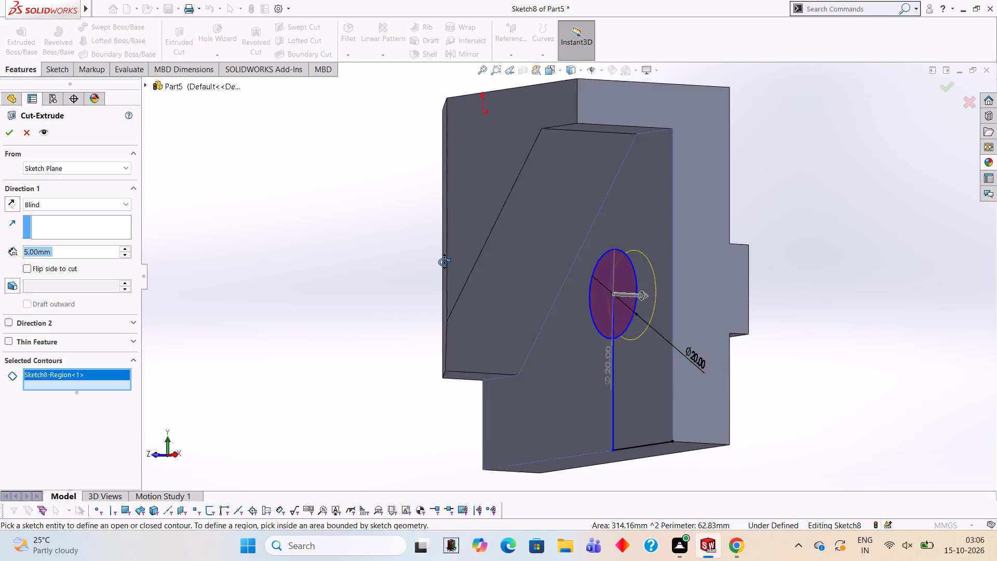
pyautogui.moveTo(444, 262); pyautogui.dragTo(419, 283, button='middle')
pyautogui.click(2, 130)
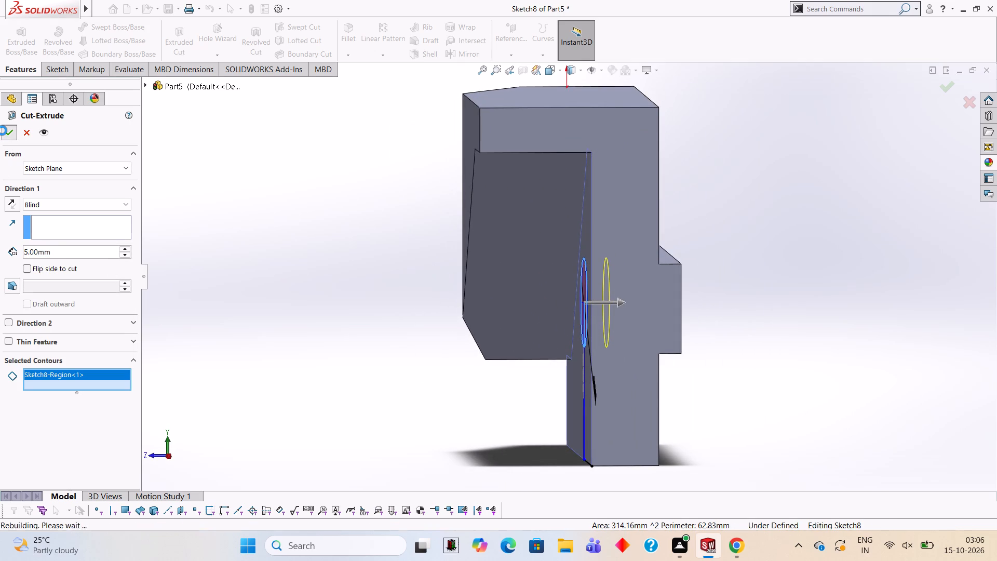
pyautogui.click(259, 216)
# Sketch a 10 mm diameter circle on the floor of the round recess, concentric with it.
pyautogui.scroll(-1, 252, 216)
pyautogui.moveTo(259, 217); pyautogui.dragTo(376, 205, button='middle')
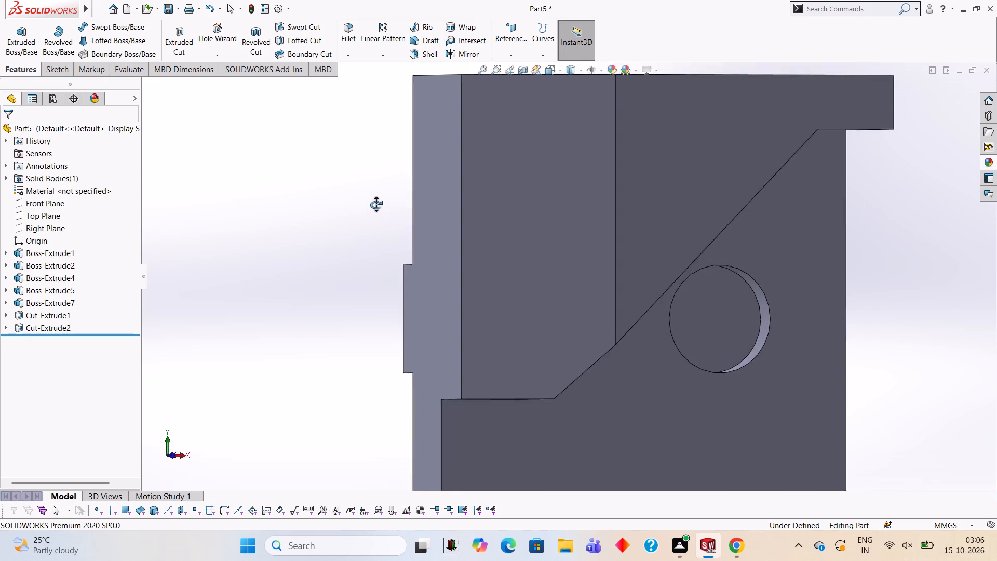
pyautogui.moveTo(376, 205); pyautogui.dragTo(370, 154, button='middle')
pyautogui.moveTo(658, 289); pyautogui.dragTo(625, 283, button='middle')
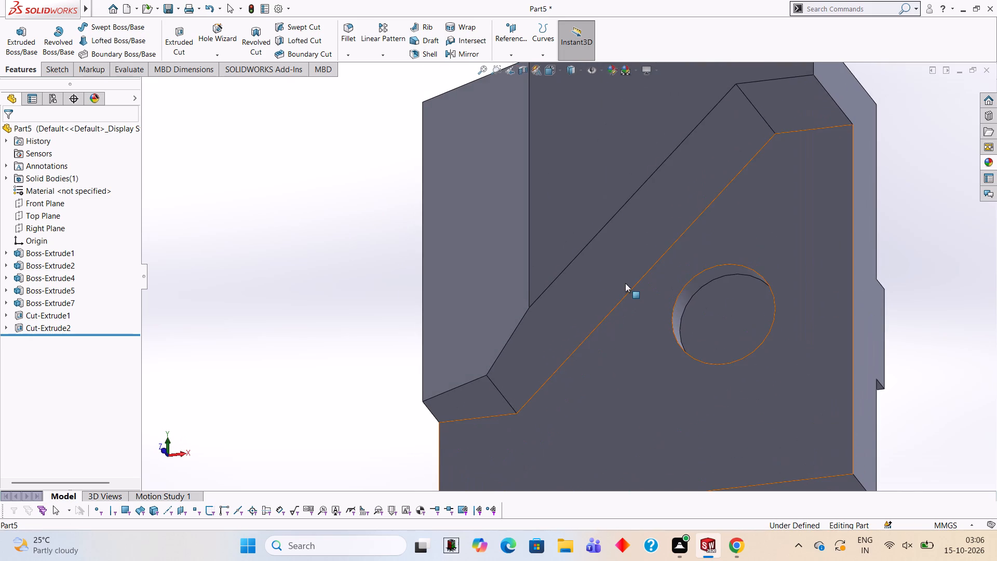
pyautogui.moveTo(690, 272); pyautogui.dragTo(698, 319, button='middle')
pyautogui.click(715, 320)
pyautogui.click(761, 296)
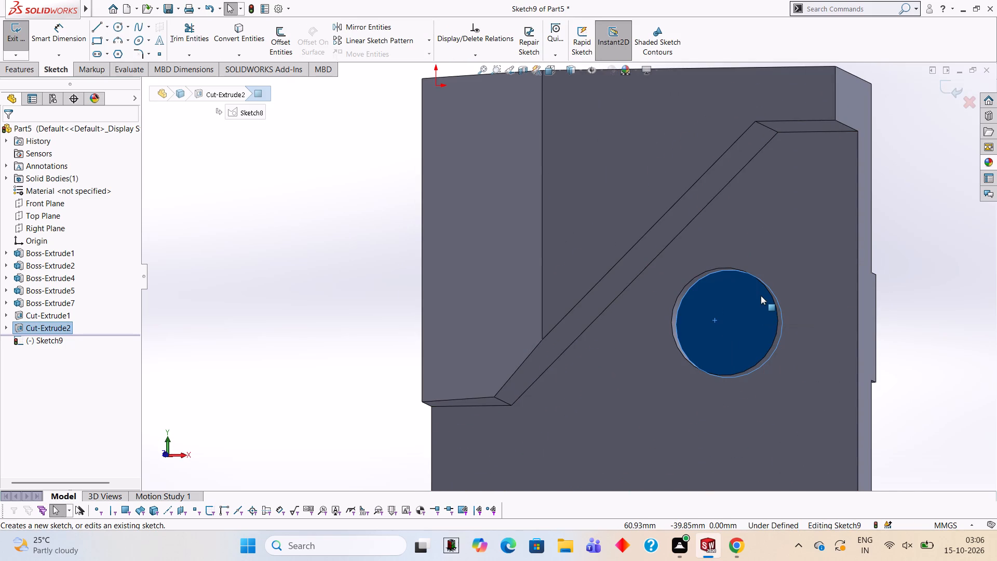
pyautogui.hotkey('ctrl', '8')
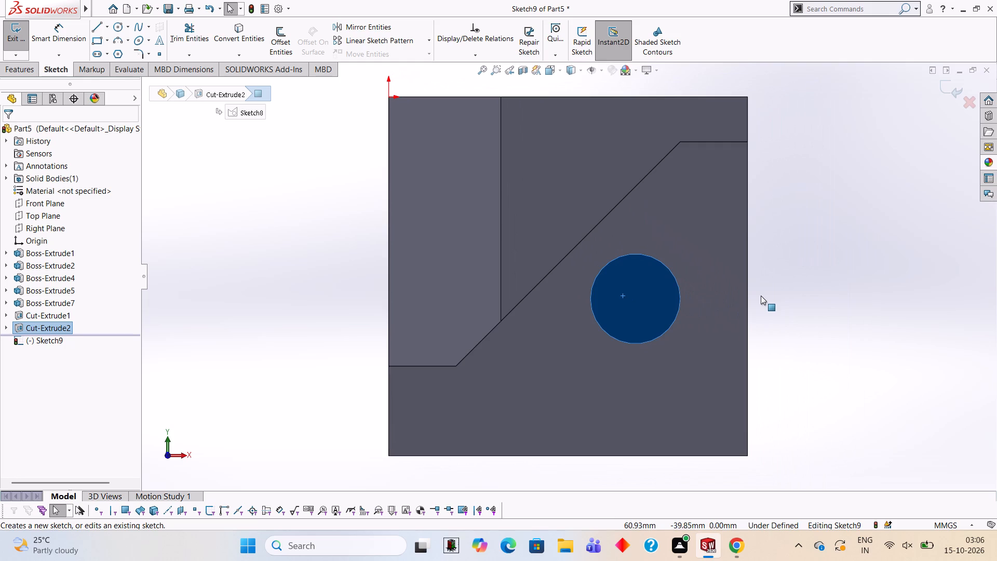
pyautogui.scroll(-2, 724, 289)
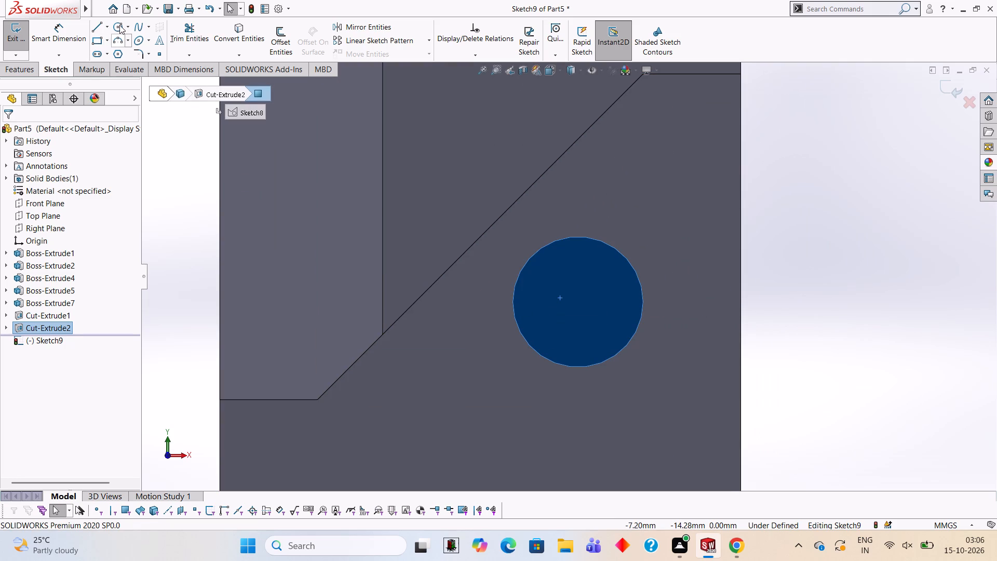
pyautogui.click(119, 25)
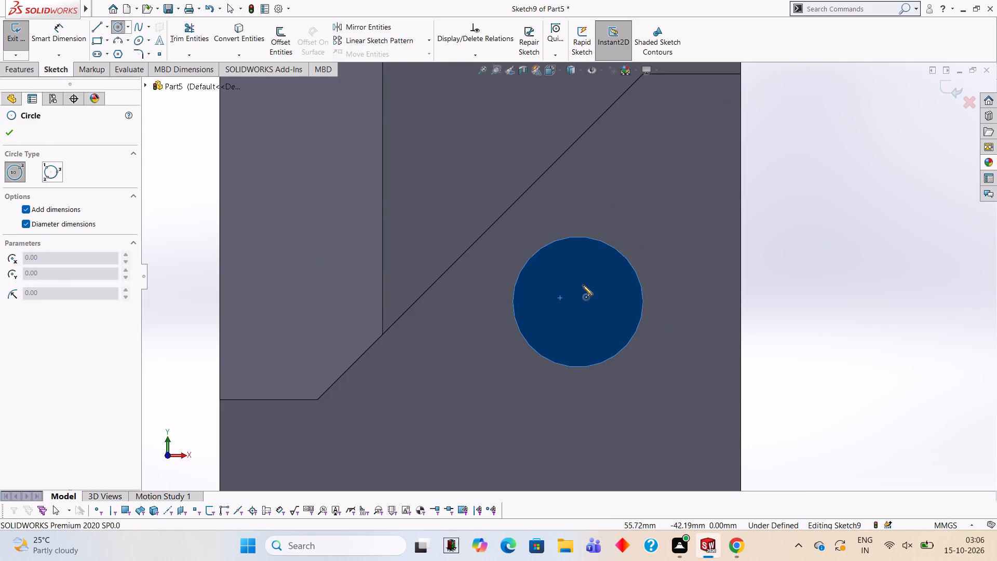
pyautogui.scroll(-2, 606, 313)
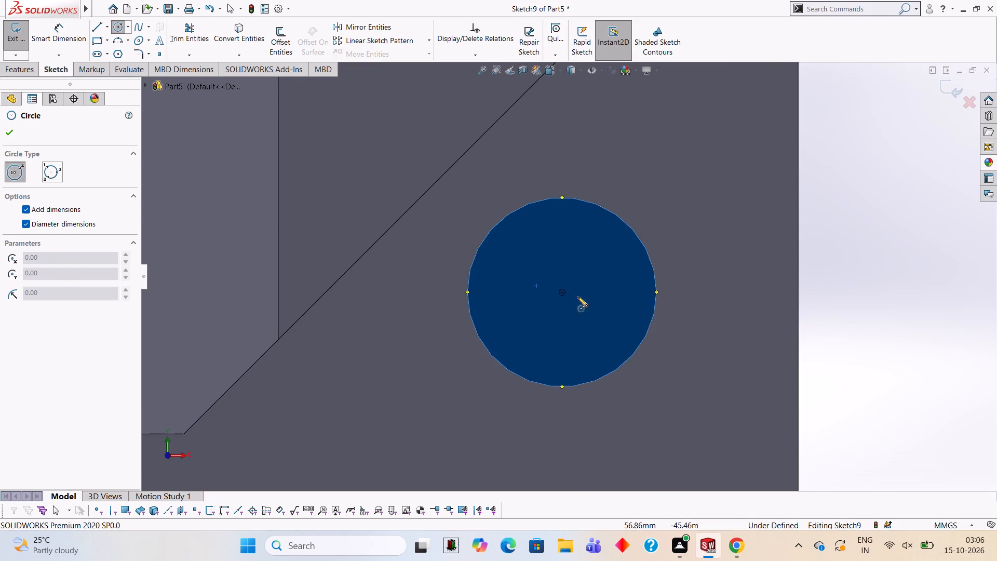
pyautogui.click(560, 292)
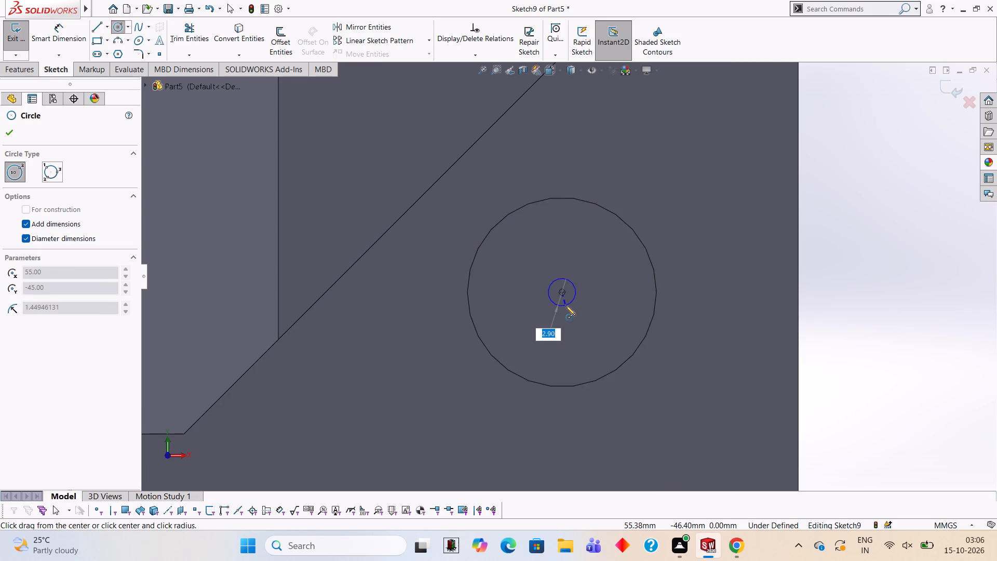
pyautogui.press('1')
pyautogui.press('0')
pyautogui.press('Return')
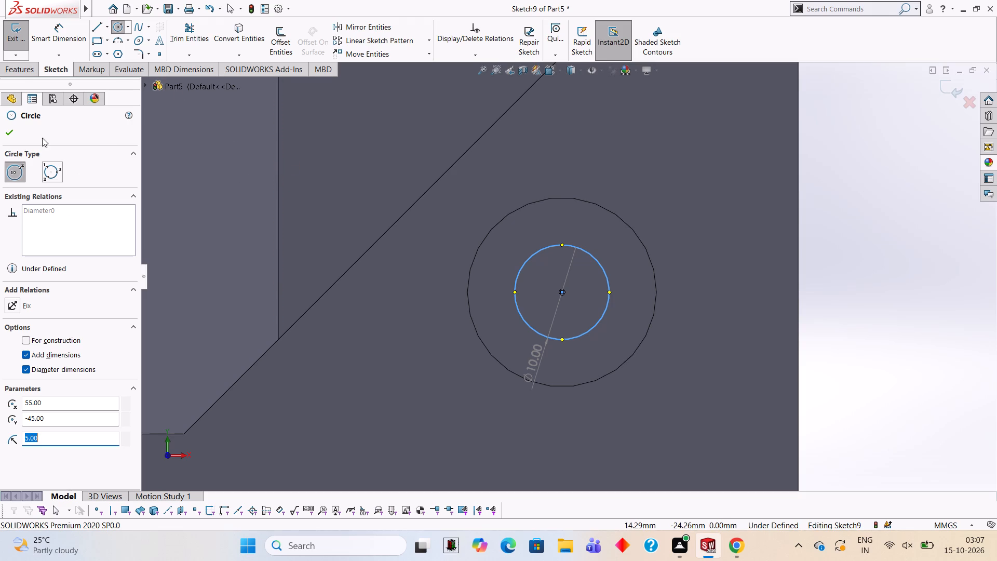
# Cut the 10 mm circle blind 20 mm deep from the recess floor through the plate and the block behind it.
pyautogui.click(22, 73)
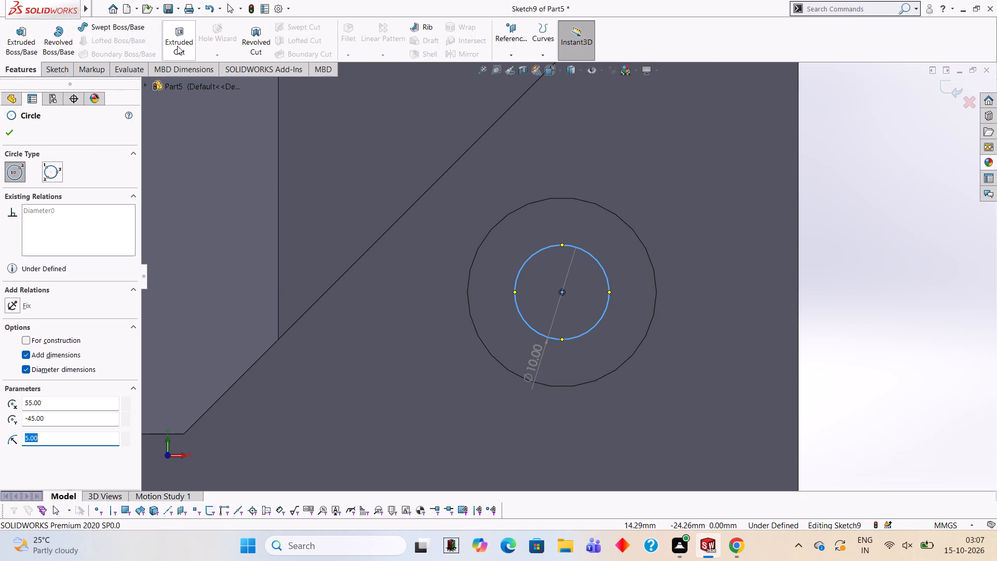
pyautogui.click(181, 46)
pyautogui.moveTo(691, 210); pyautogui.dragTo(661, 212, button='middle')
pyautogui.scroll(-1, 681, 210)
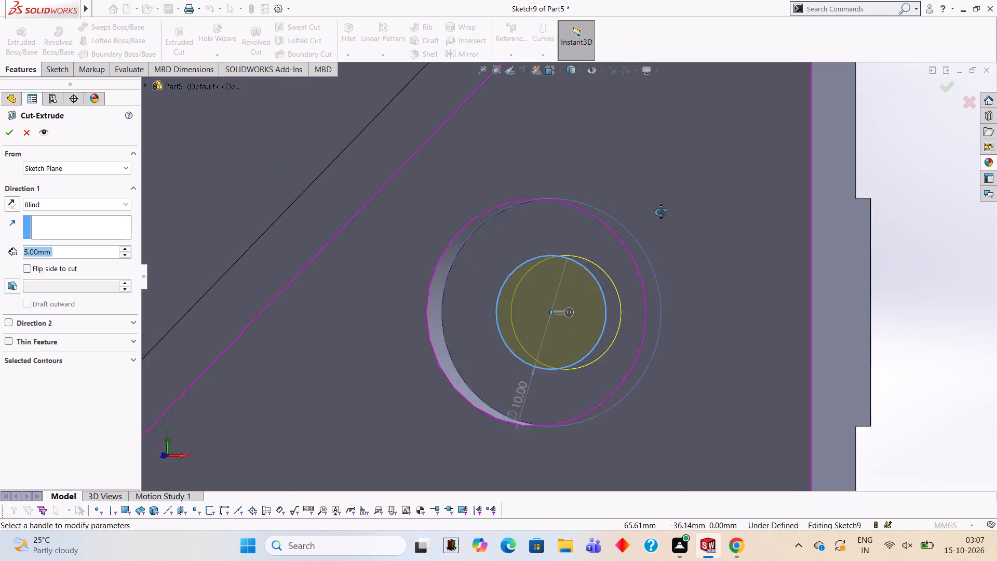
pyautogui.moveTo(661, 212); pyautogui.dragTo(601, 252, button='middle')
pyautogui.click(81, 253)
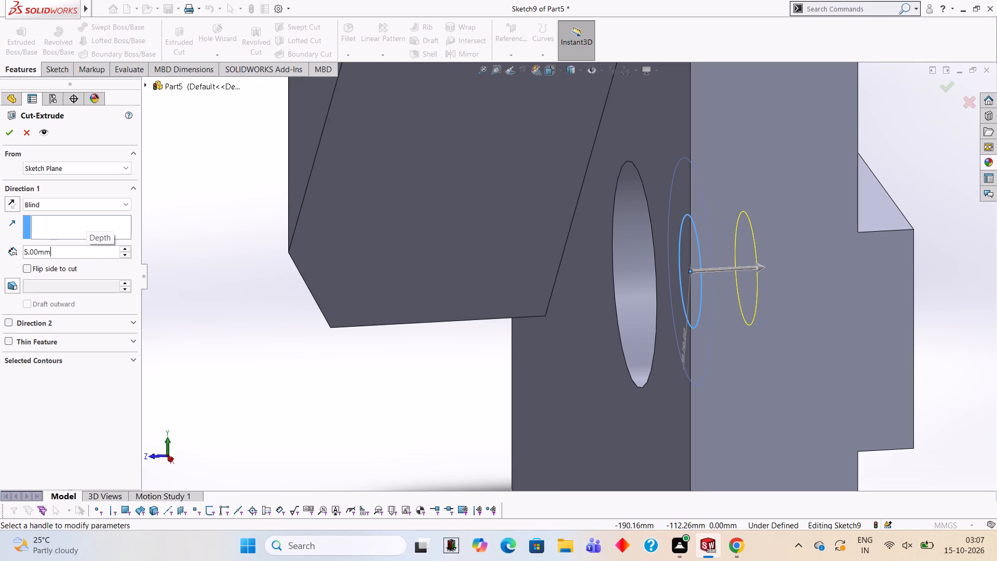
pyautogui.press('BackSpace')
pyautogui.press('BackSpace')
pyautogui.press('BackSpace')
pyautogui.press('BackSpace')
pyautogui.press('BackSpace')
pyautogui.press('BackSpace')
pyautogui.press('BackSpace')
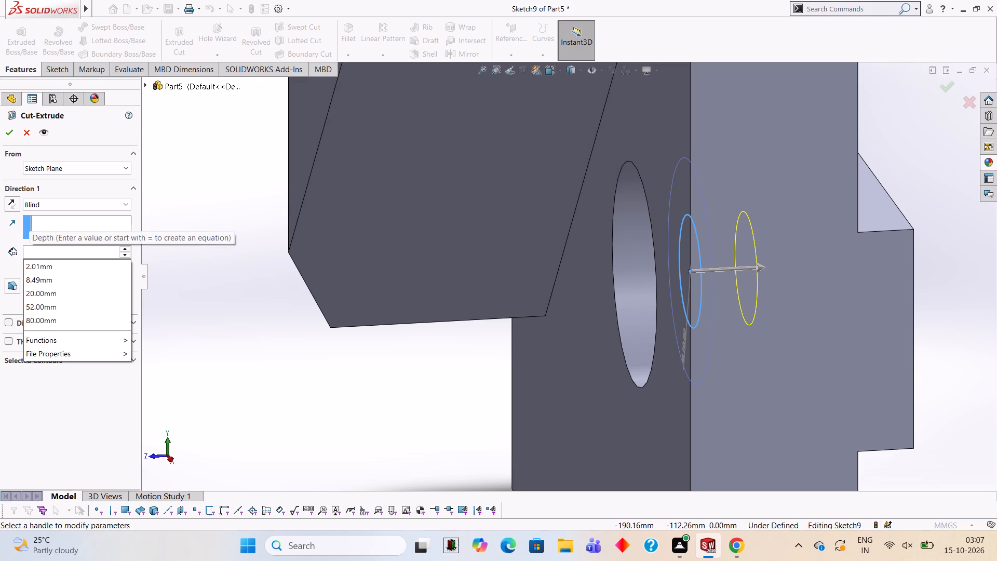
pyautogui.write('10')
pyautogui.press('Return')
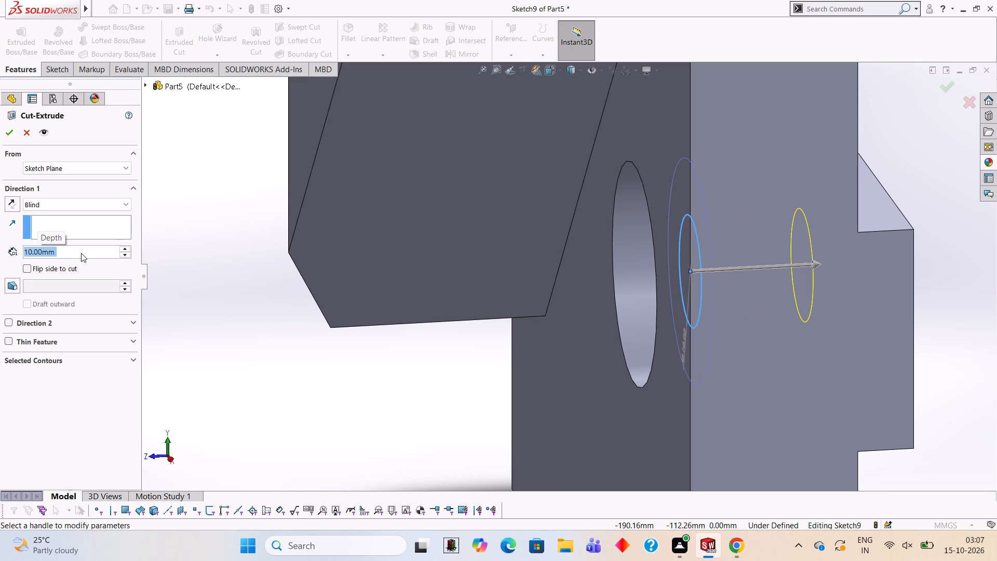
pyautogui.moveTo(670, 333); pyautogui.dragTo(663, 284, button='middle')
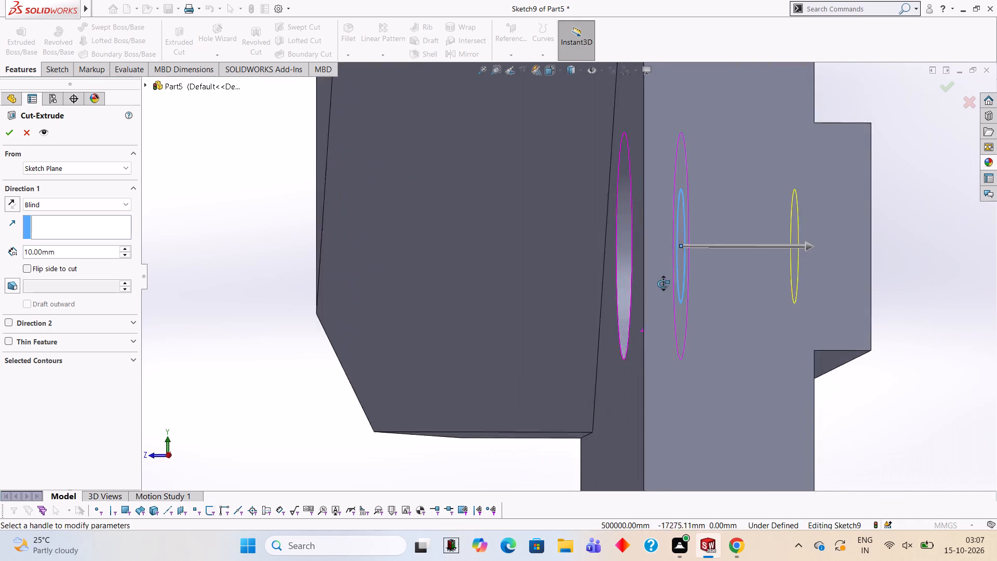
pyautogui.moveTo(663, 284); pyautogui.dragTo(657, 279, button='middle')
pyautogui.click(76, 255)
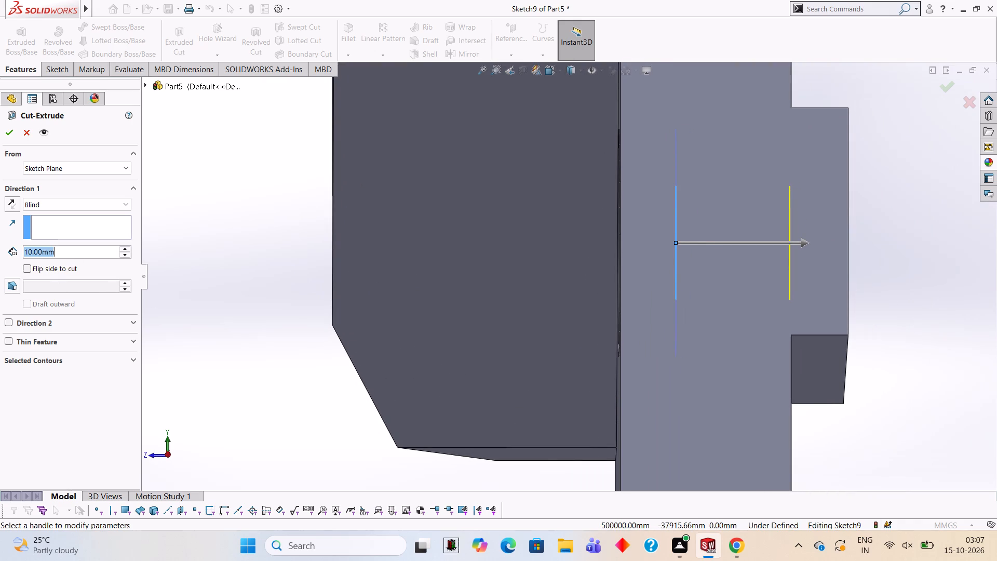
pyautogui.press('BackSpace')
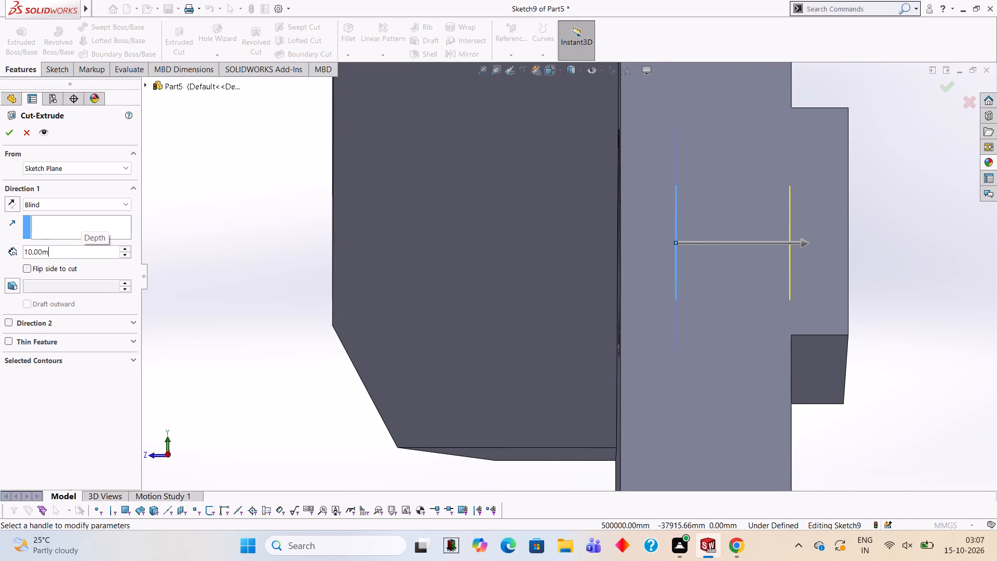
pyautogui.press('BackSpace')
pyautogui.press('BackSpace')
pyautogui.press('BackSpace')
pyautogui.press('BackSpace')
pyautogui.press('BackSpace')
pyautogui.press('BackSpace')
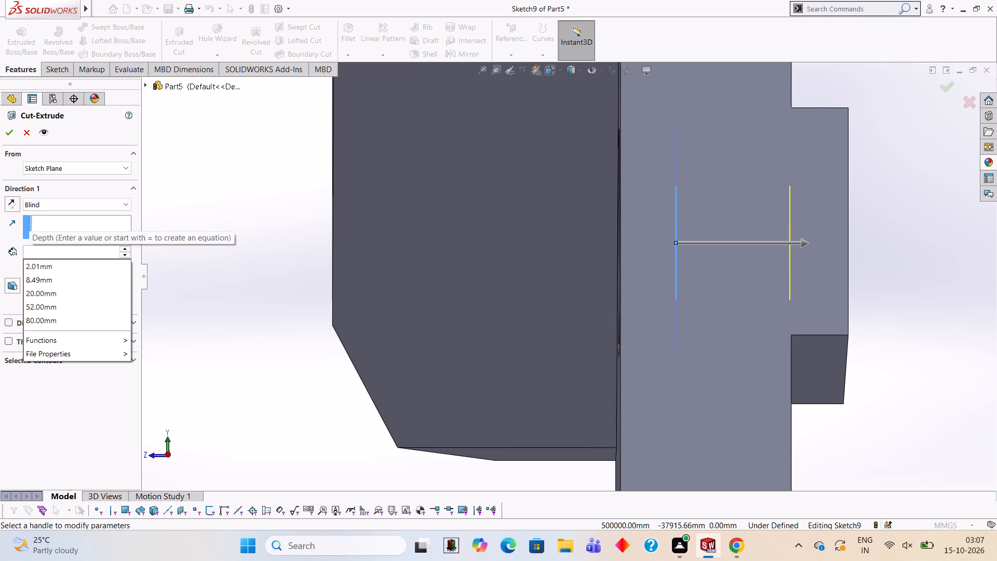
pyautogui.write('20')
pyautogui.press('Return')
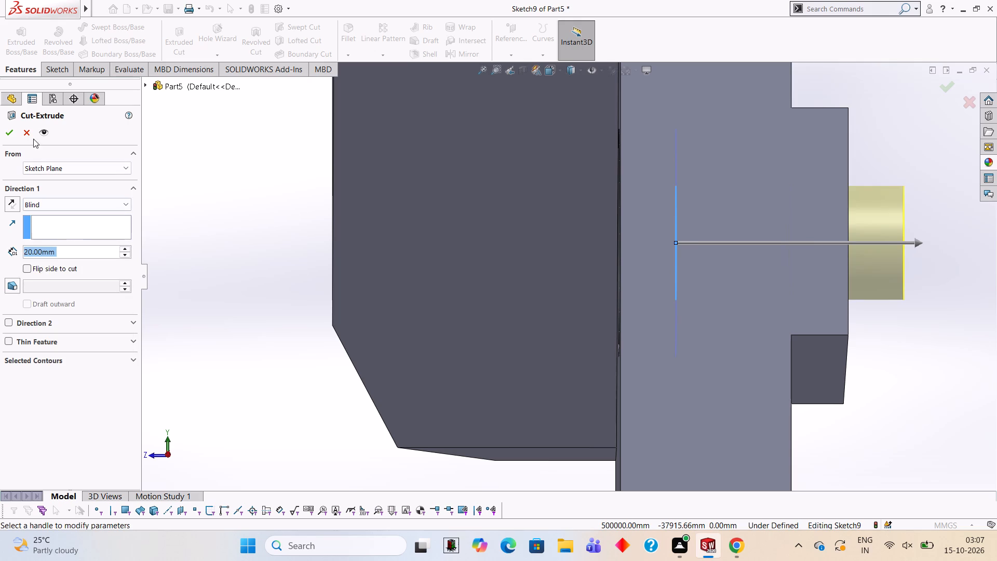
pyautogui.click(7, 135)
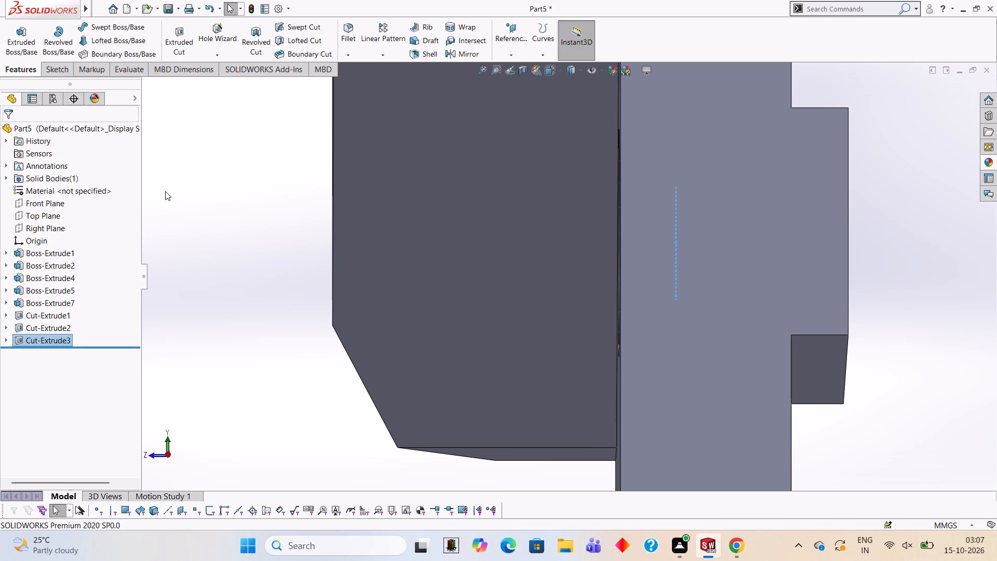
pyautogui.click(203, 208)
# Examine the counterbored hole and the overall part from several angles against the modelling brief.
pyautogui.moveTo(210, 213); pyautogui.dragTo(418, 197, button='middle')
pyautogui.scroll(4, 436, 206)
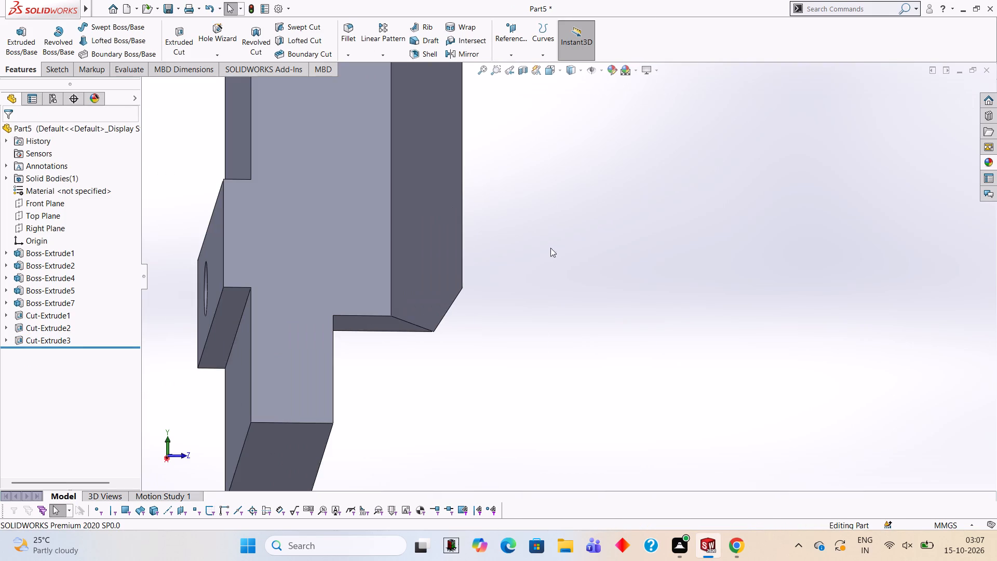
pyautogui.moveTo(532, 250); pyautogui.dragTo(453, 241, button='middle')
pyautogui.scroll(3, 470, 247)
pyautogui.moveTo(618, 275); pyautogui.dragTo(541, 224, button='middle')
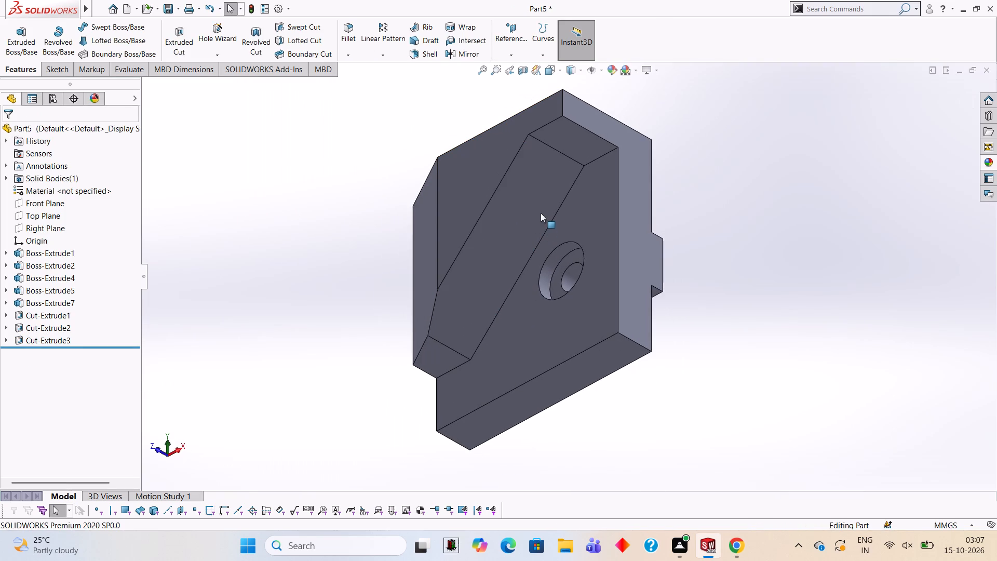
pyautogui.scroll(2, 653, 324)
pyautogui.moveTo(599, 245); pyautogui.dragTo(628, 263, button='middle')
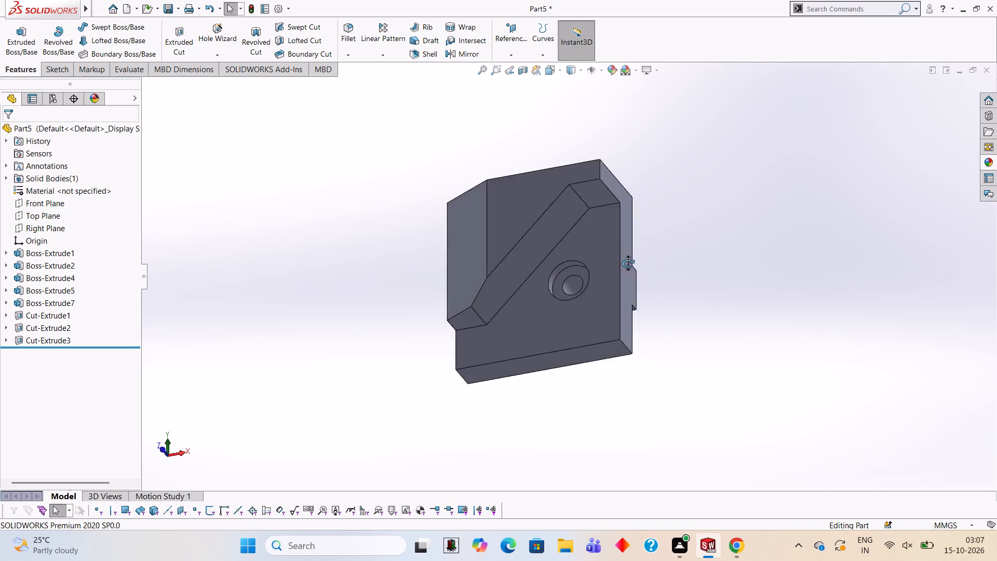
pyautogui.moveTo(628, 263); pyautogui.dragTo(642, 278, button='middle')
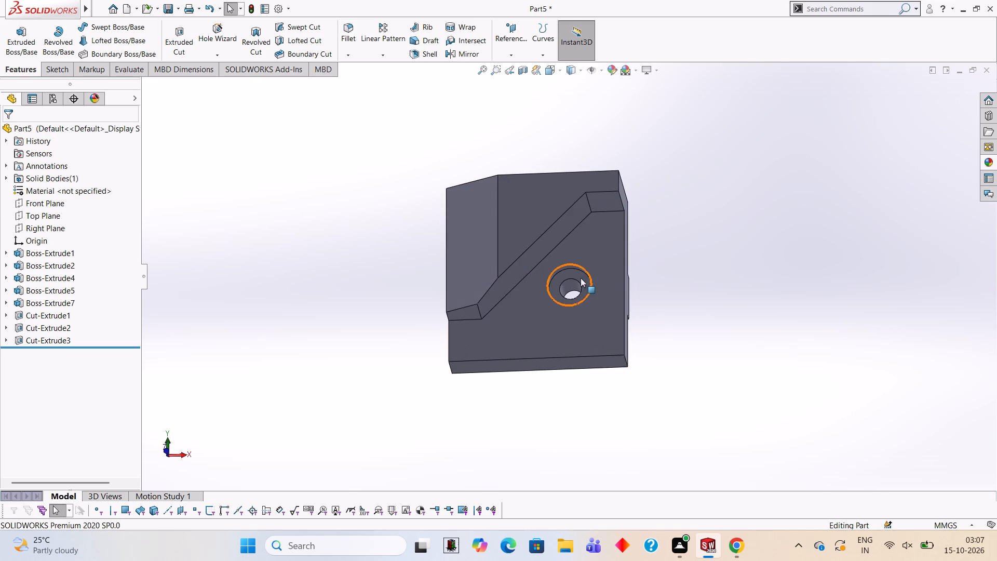
pyautogui.moveTo(669, 286); pyautogui.dragTo(638, 327, button='middle')
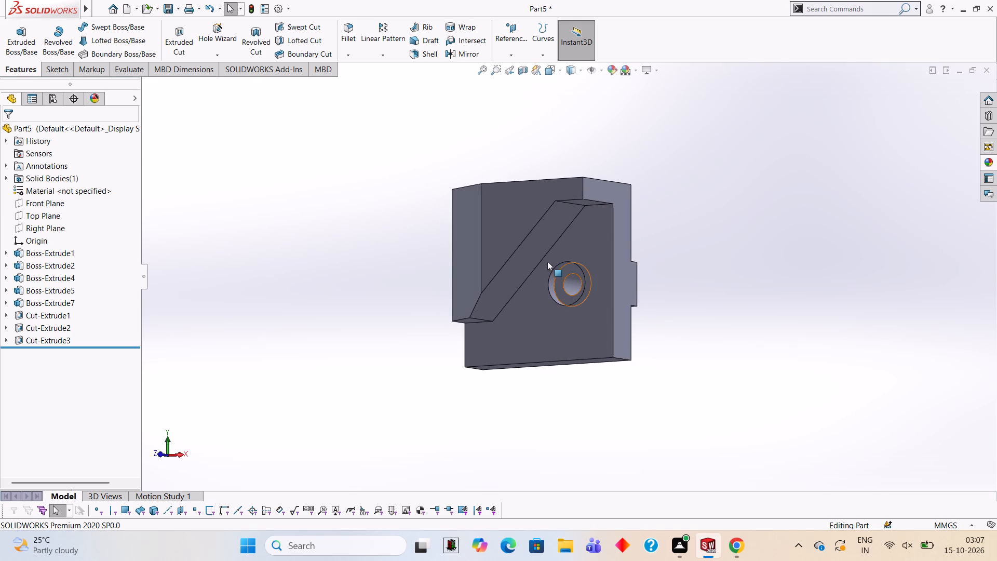
pyautogui.scroll(1, 555, 259)
pyautogui.moveTo(573, 274); pyautogui.dragTo(594, 258, button='middle')
pyautogui.scroll(-3, 546, 273)
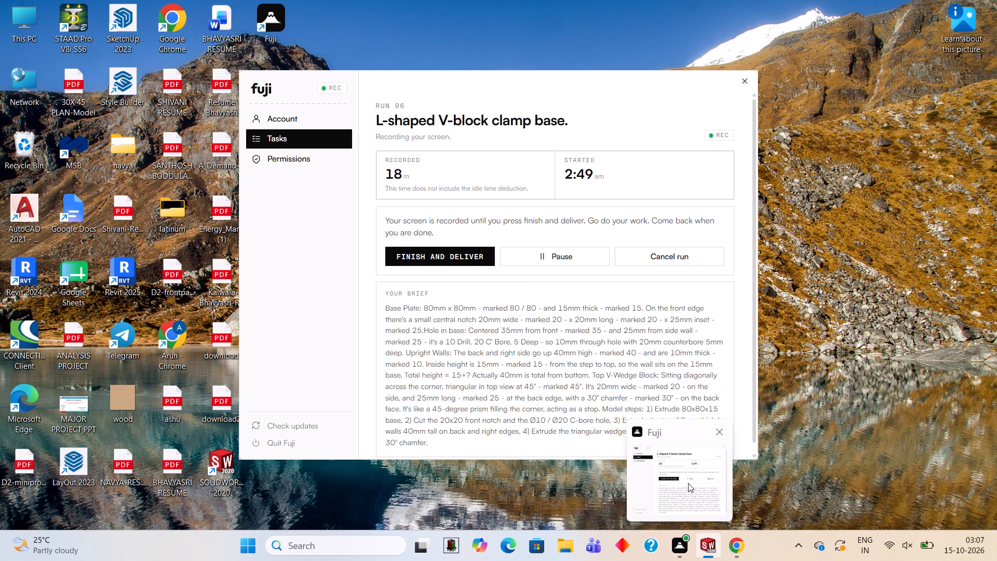
pyautogui.scroll(1, 578, 300)
pyautogui.scroll(-1, 577, 292)
pyautogui.moveTo(593, 297); pyautogui.dragTo(589, 229, button='middle')
pyautogui.scroll(-2, 533, 256)
pyautogui.scroll(2, 535, 194)
pyautogui.moveTo(562, 209); pyautogui.dragTo(573, 196, button='middle')
pyautogui.scroll(-1, 562, 209)
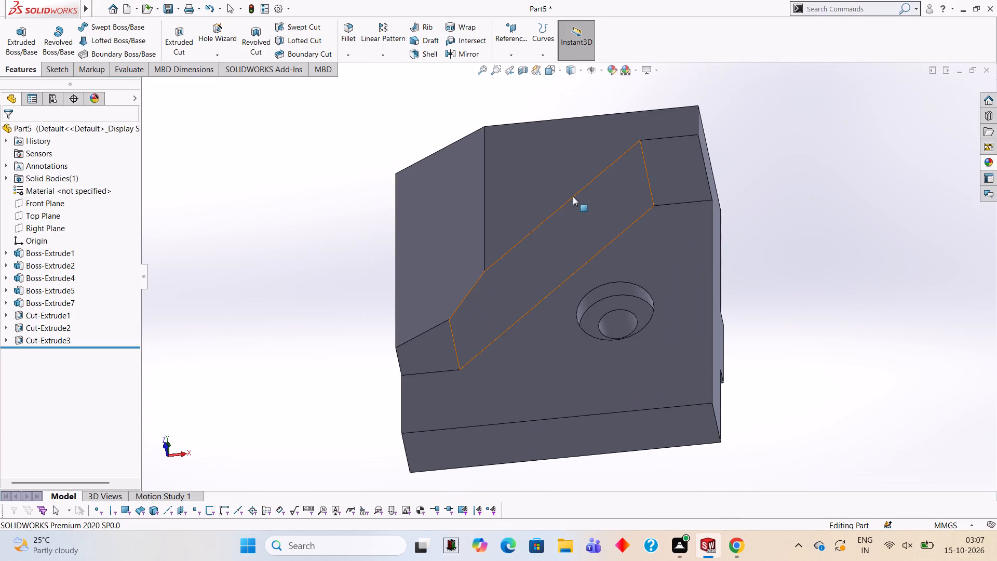
pyautogui.scroll(-1, 573, 196)
pyautogui.moveTo(574, 279); pyautogui.dragTo(571, 266, button='middle')
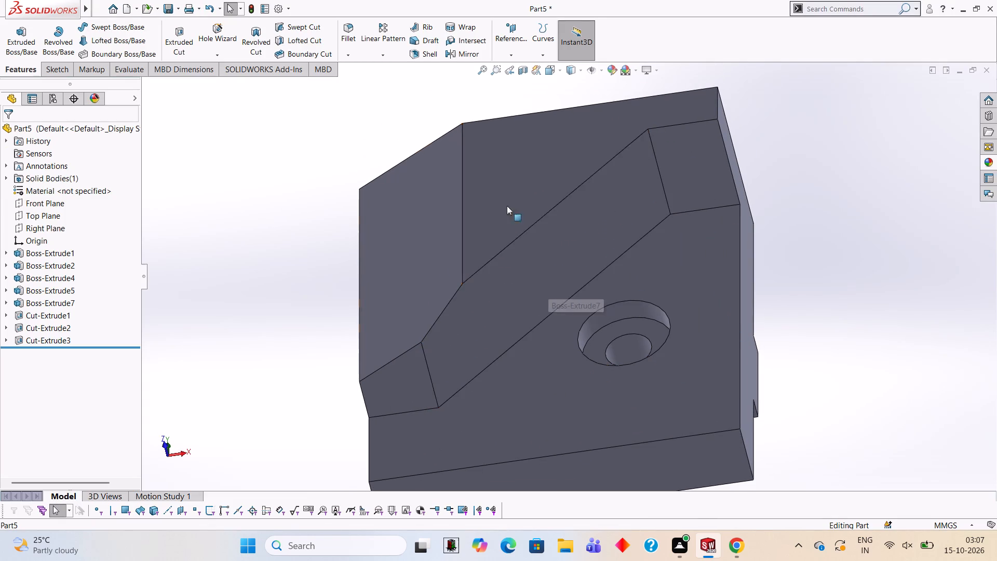
# Apply the solid Yellow appearance to the entire body.
pyautogui.click(993, 163)
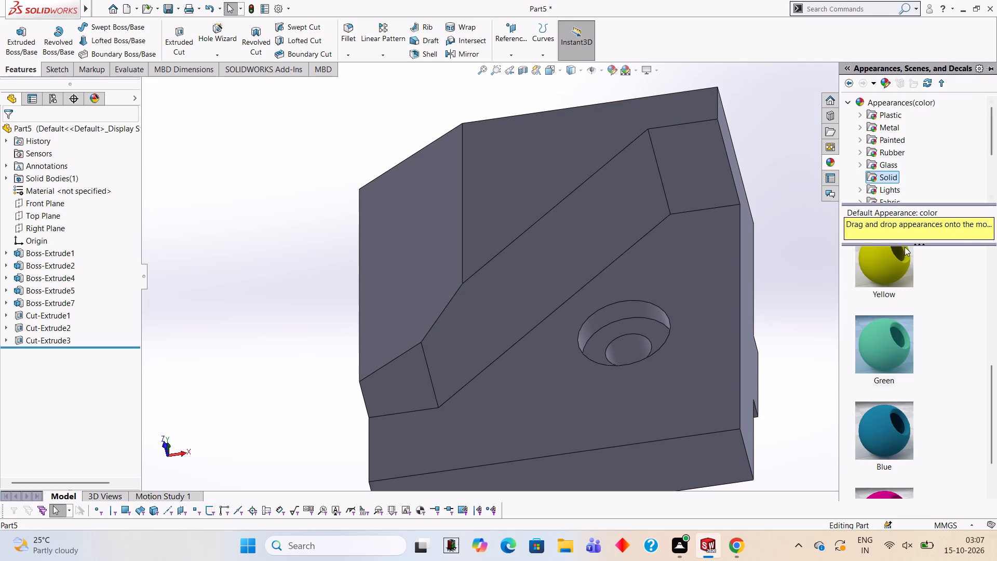
pyautogui.moveTo(893, 260); pyautogui.dragTo(556, 212)
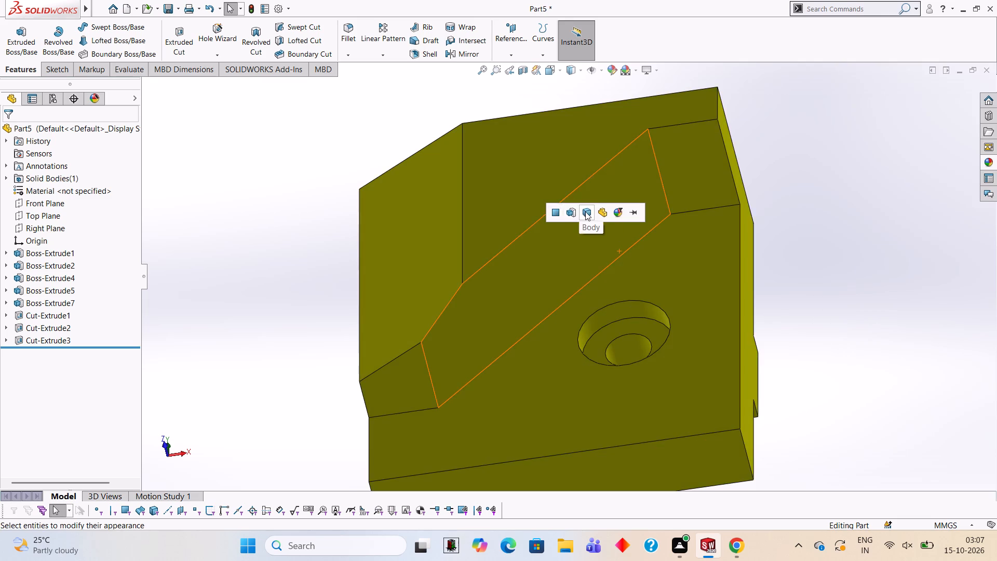
pyautogui.click(585, 211)
# Apply the solid Pink appearance to the wall and floor of the counterbore recess.
pyautogui.click(986, 162)
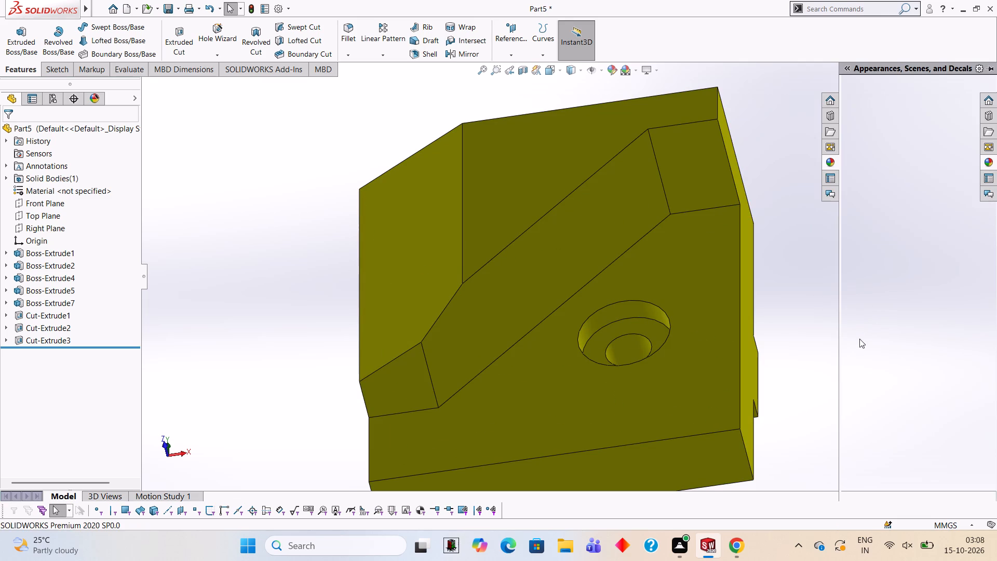
pyautogui.scroll(-2, 905, 330)
pyautogui.moveTo(883, 451); pyautogui.dragTo(615, 318)
pyautogui.click(615, 318)
pyautogui.moveTo(662, 327); pyautogui.dragTo(659, 362, button='middle')
pyautogui.scroll(-4, 635, 336)
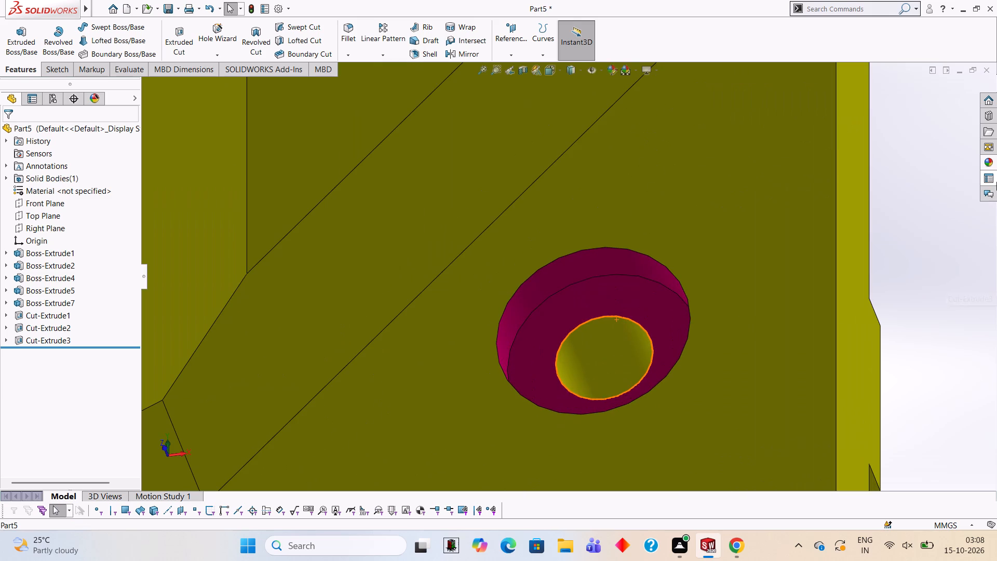
# Apply the solid Blue appearance to the inner wall of the 10 mm through hole.
pyautogui.click(982, 160)
pyautogui.moveTo(897, 367); pyautogui.dragTo(624, 331)
pyautogui.click(624, 331)
pyautogui.scroll(4, 564, 208)
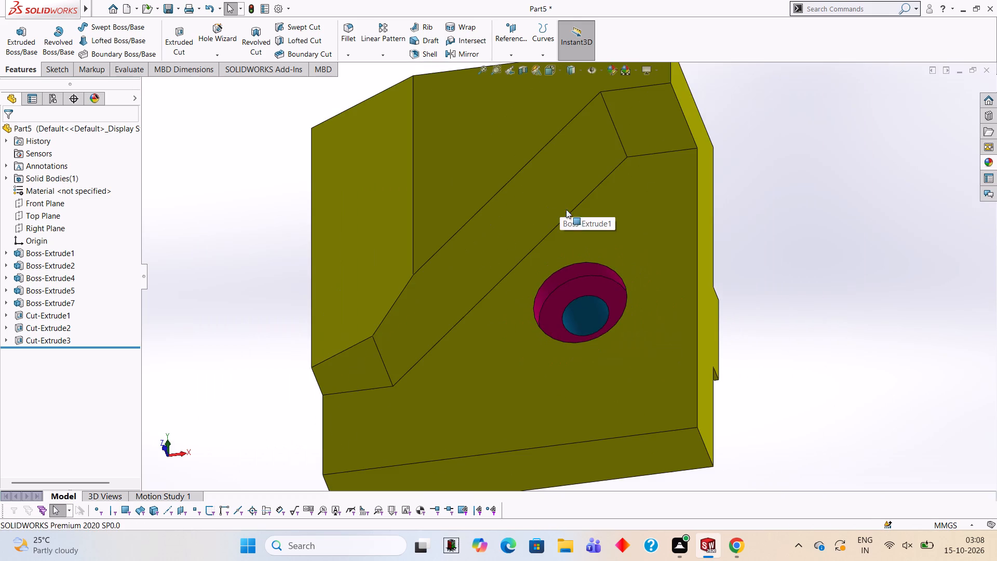
pyautogui.scroll(2, 461, 185)
pyautogui.scroll(-1, 471, 196)
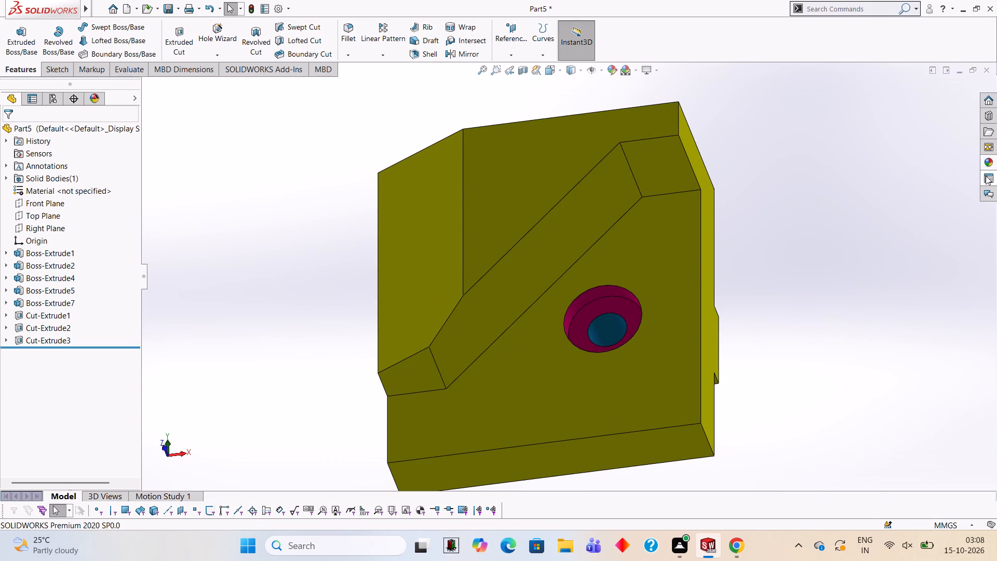
# Apply the solid Green appearance to the diagonal block's long face and to the small faces at both its ends.
pyautogui.click(994, 162)
pyautogui.moveTo(886, 278); pyautogui.dragTo(535, 241)
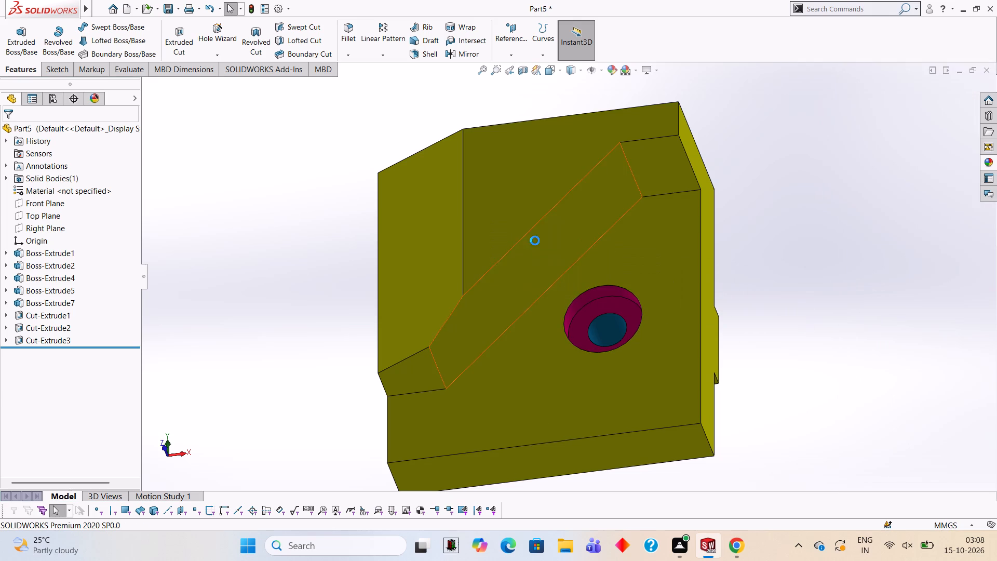
pyautogui.click(535, 241)
pyautogui.click(988, 158)
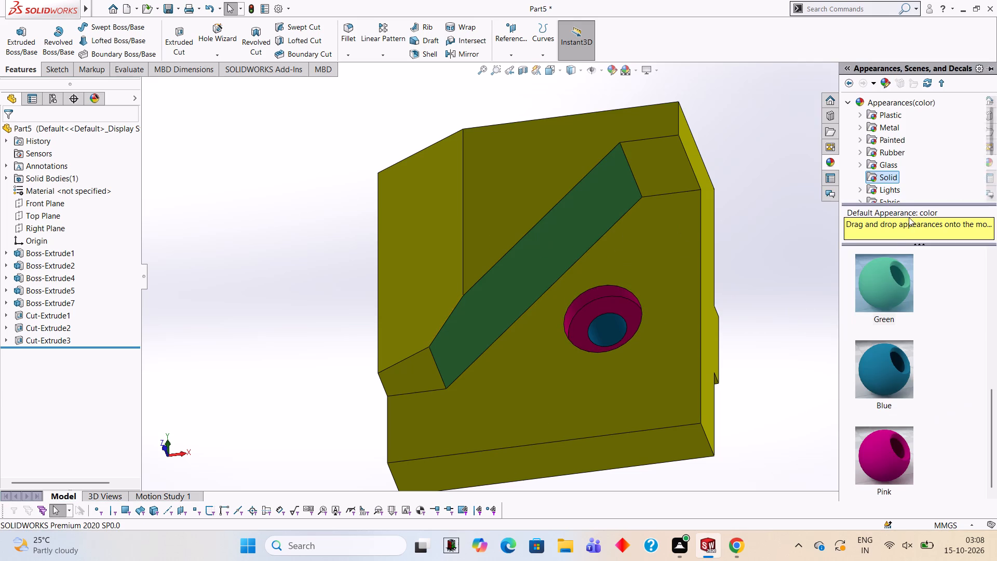
pyautogui.scroll(-3, 907, 221)
pyautogui.moveTo(904, 292); pyautogui.dragTo(674, 185)
pyautogui.click(663, 191)
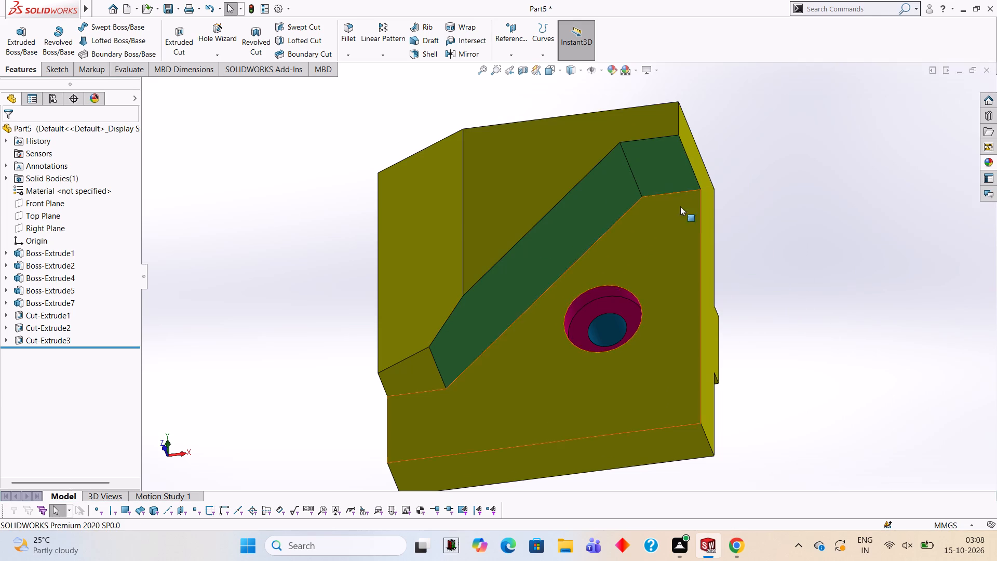
pyautogui.click(985, 164)
pyautogui.moveTo(893, 296); pyautogui.dragTo(418, 380)
pyautogui.click(418, 380)
pyautogui.scroll(1, 620, 320)
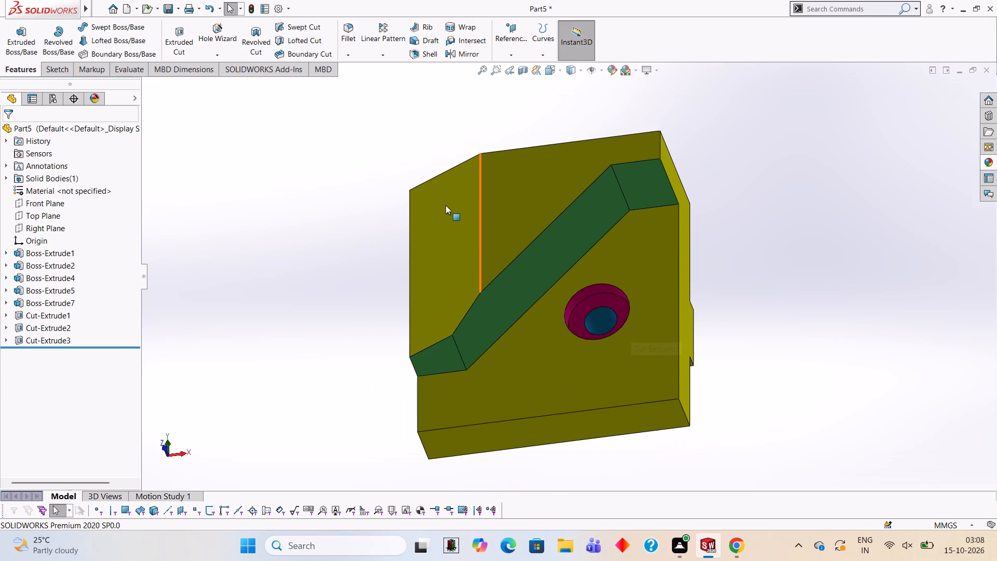
pyautogui.scroll(-1, 462, 237)
# Apply the solid Red appearance to the Boss-Extrude4 and Boss-Extrude5 faces adjoining the diagonal block.
pyautogui.click(993, 159)
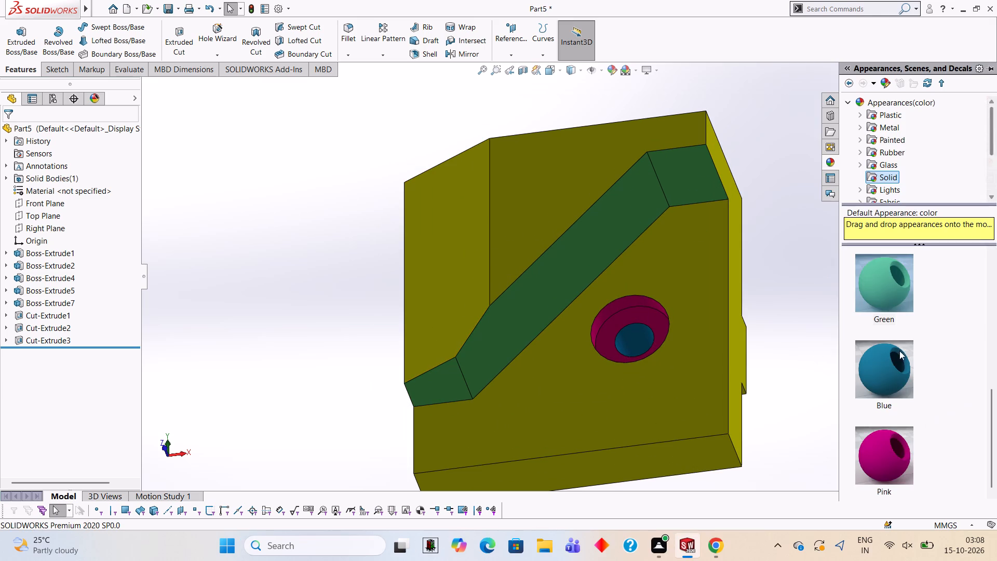
pyautogui.scroll(4, 891, 357)
pyautogui.moveTo(886, 363); pyautogui.dragTo(536, 197)
pyautogui.click(536, 197)
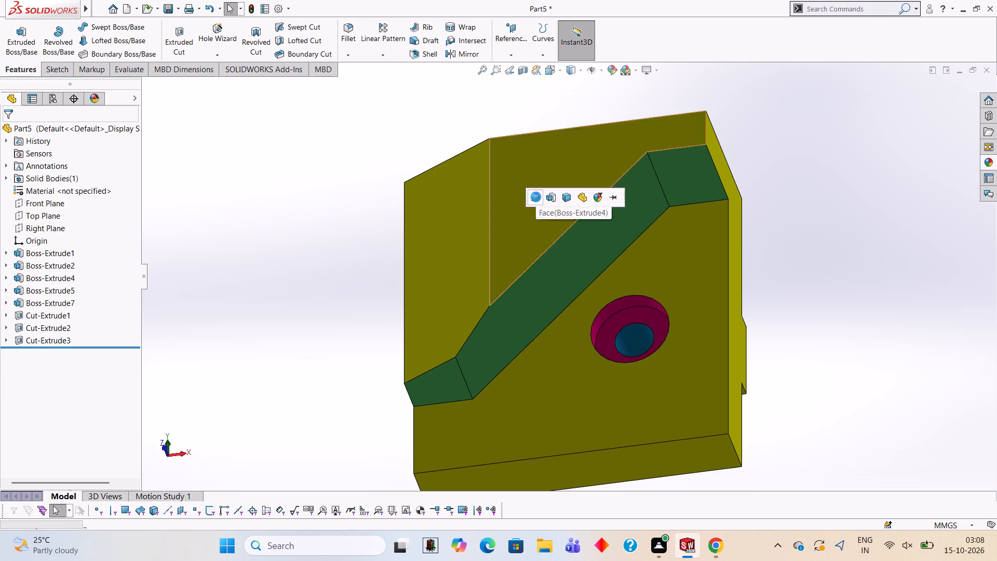
pyautogui.click(993, 162)
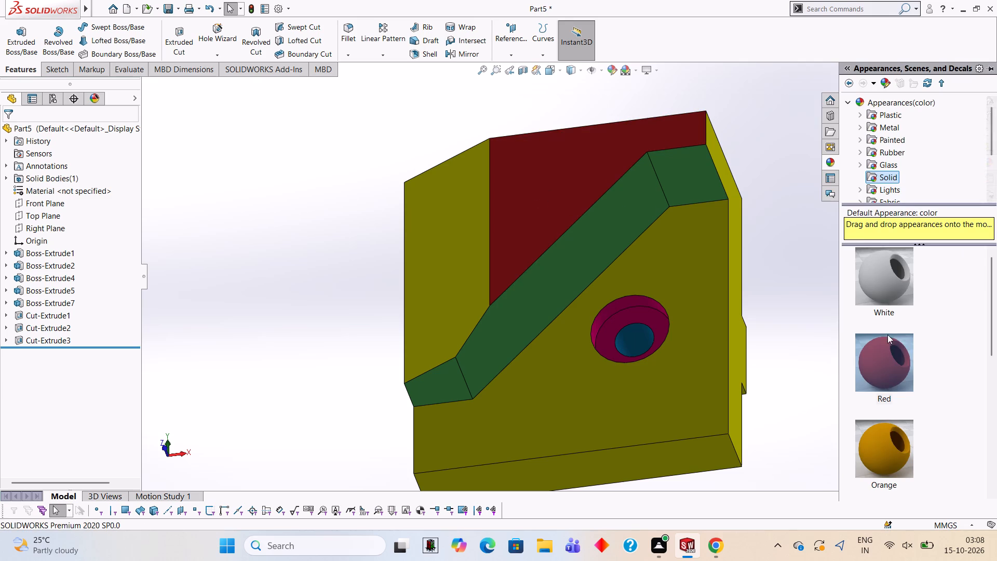
pyautogui.moveTo(886, 342); pyautogui.dragTo(452, 228)
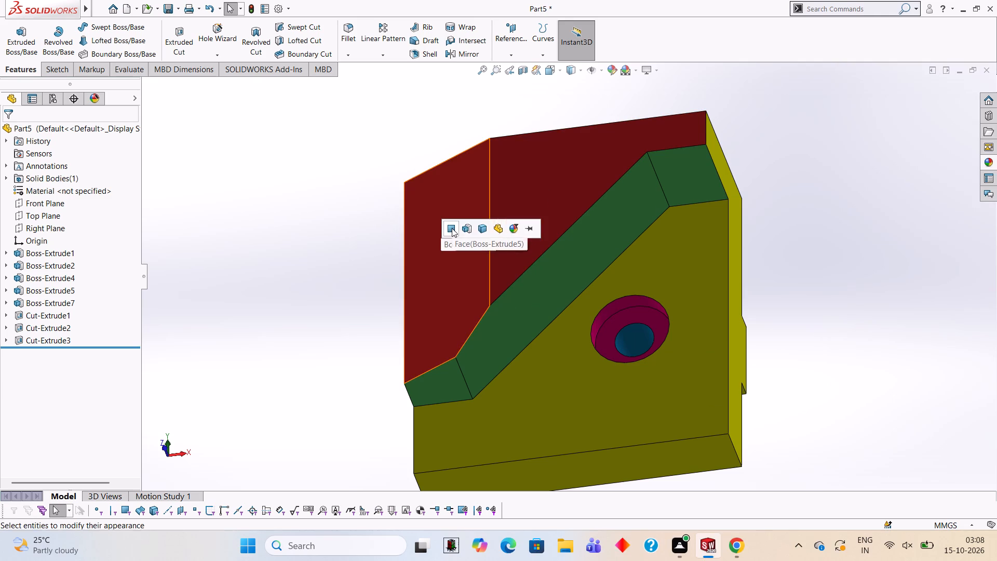
pyautogui.click(452, 228)
# Apply the solid Red appearance to the outer face of the raised Boss-Extrude2 strip around the through hole's exit.
pyautogui.moveTo(693, 311); pyautogui.dragTo(590, 383, button='middle')
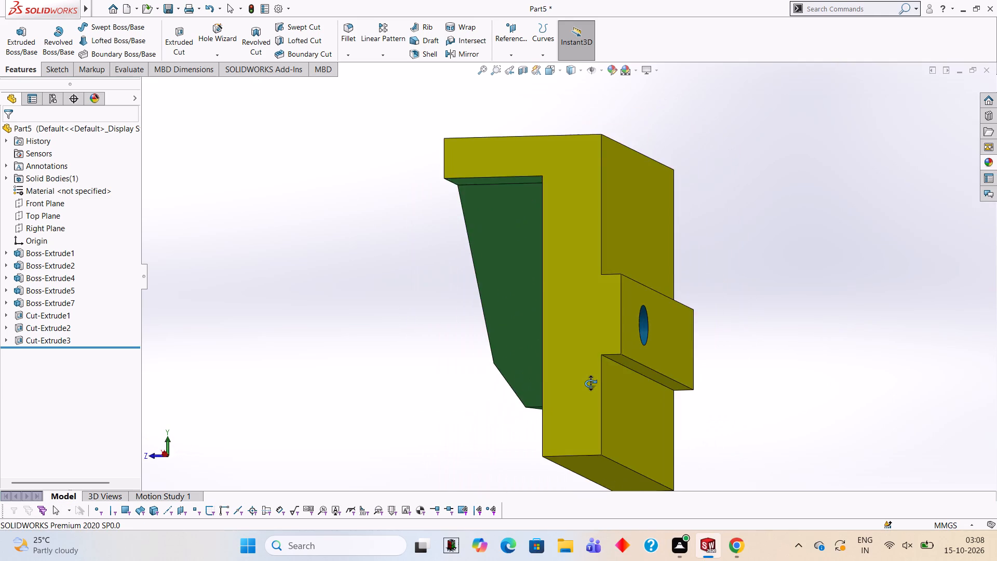
pyautogui.moveTo(590, 383); pyautogui.dragTo(585, 402, button='middle')
pyautogui.scroll(-4, 602, 354)
pyautogui.moveTo(596, 329); pyautogui.dragTo(621, 345, button='middle')
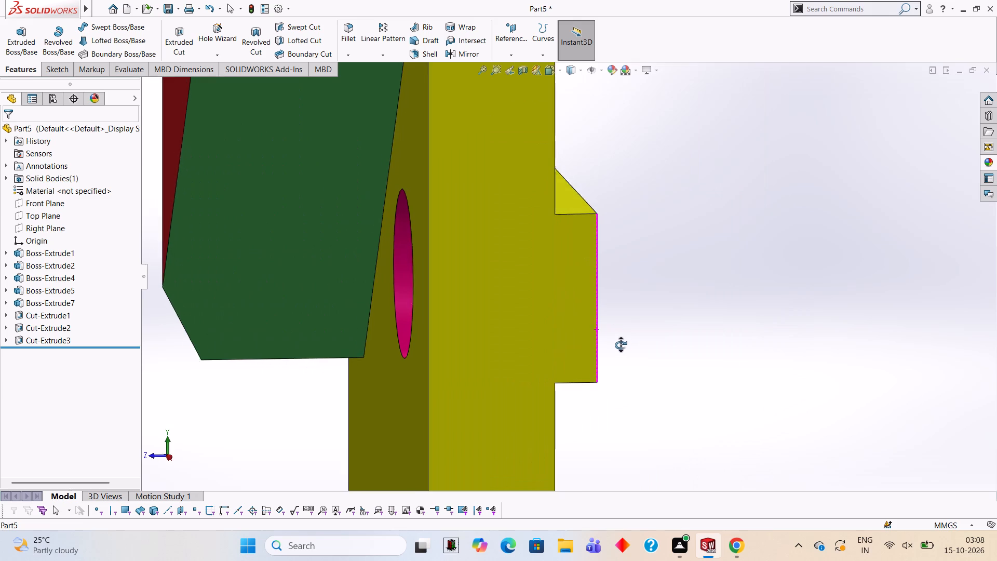
pyautogui.moveTo(621, 345); pyautogui.dragTo(614, 328, button='middle')
pyautogui.scroll(-1, 600, 255)
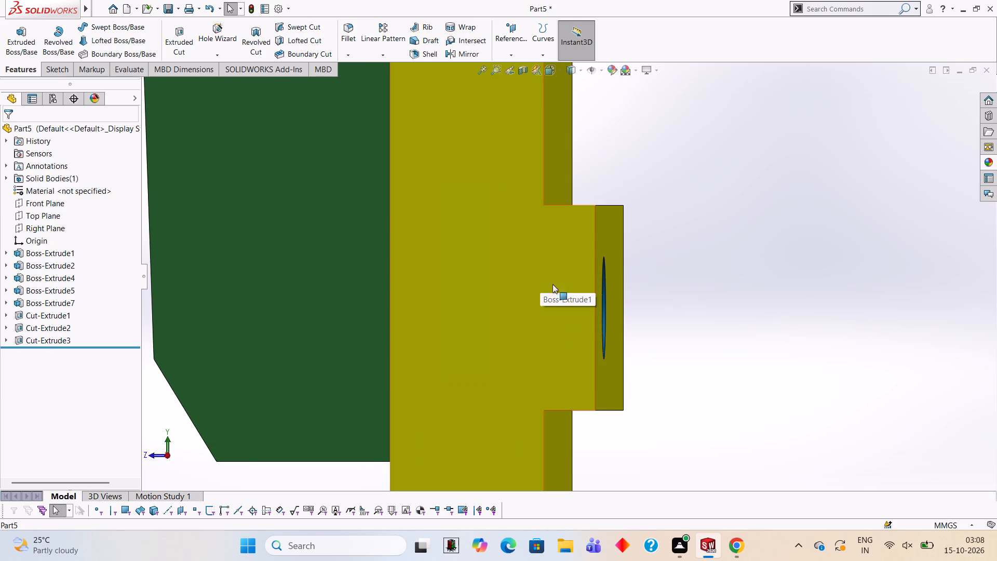
pyautogui.scroll(1, 585, 299)
pyautogui.moveTo(653, 266); pyautogui.dragTo(594, 295, button='middle')
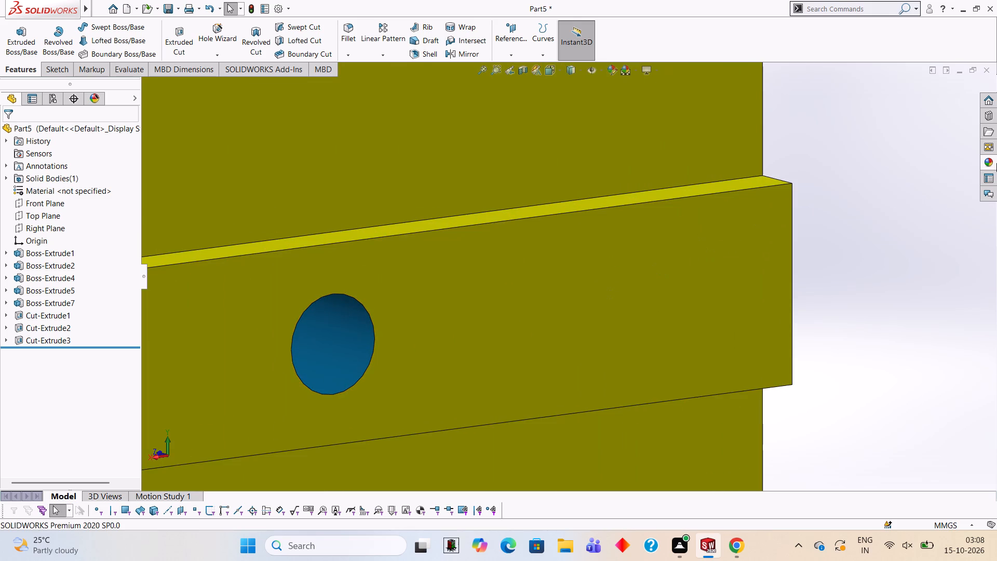
pyautogui.click(996, 163)
pyautogui.moveTo(888, 365); pyautogui.dragTo(658, 270)
pyautogui.click(655, 270)
# Apply the solid Red appearance to both long side faces of the Boss-Extrude2 strip.
pyautogui.moveTo(611, 217); pyautogui.dragTo(643, 297, button='middle')
pyautogui.scroll(-2, 569, 261)
pyautogui.click(994, 156)
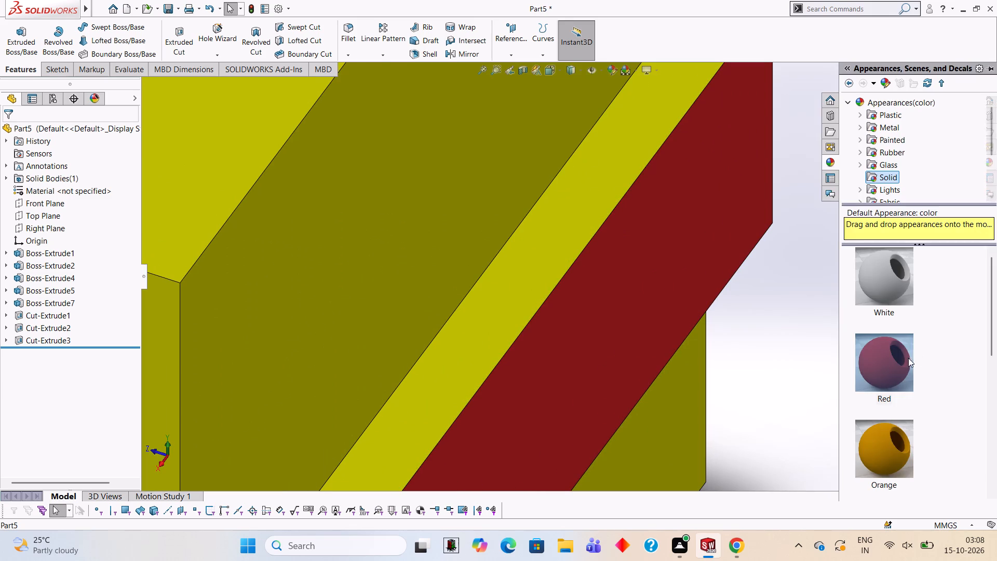
pyautogui.moveTo(900, 355); pyautogui.dragTo(552, 259)
pyautogui.click(552, 259)
pyautogui.scroll(3, 617, 324)
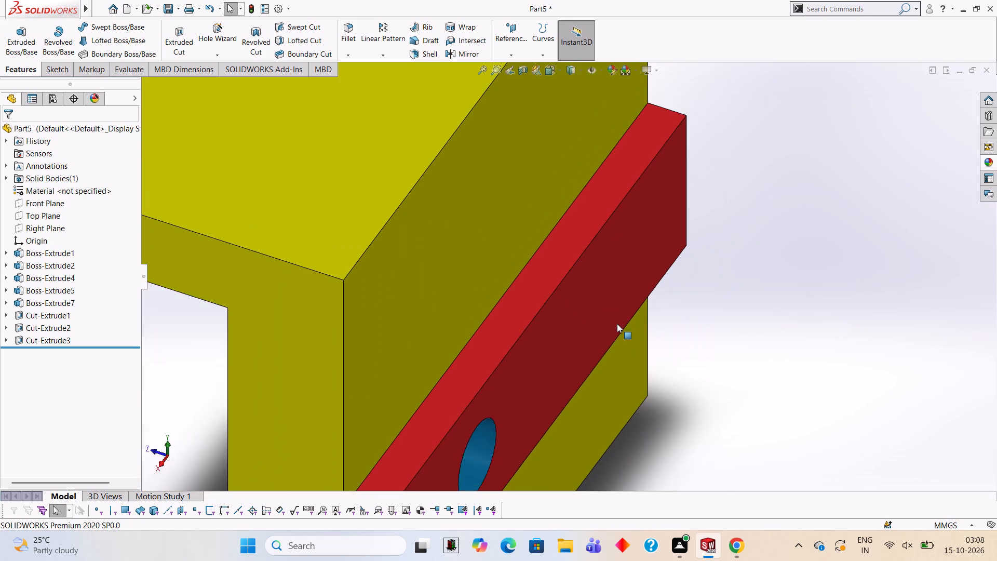
pyautogui.moveTo(667, 334); pyautogui.dragTo(521, 140, button='middle')
pyautogui.scroll(2, 525, 211)
pyautogui.scroll(-2, 587, 298)
pyautogui.moveTo(581, 286); pyautogui.dragTo(565, 221, button='middle')
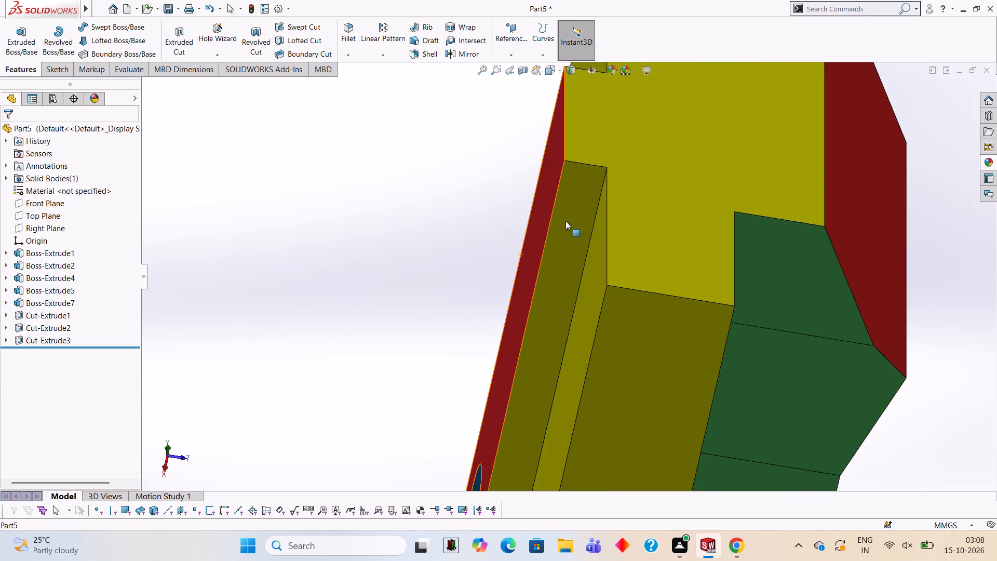
pyautogui.scroll(-3, 566, 227)
pyautogui.click(986, 165)
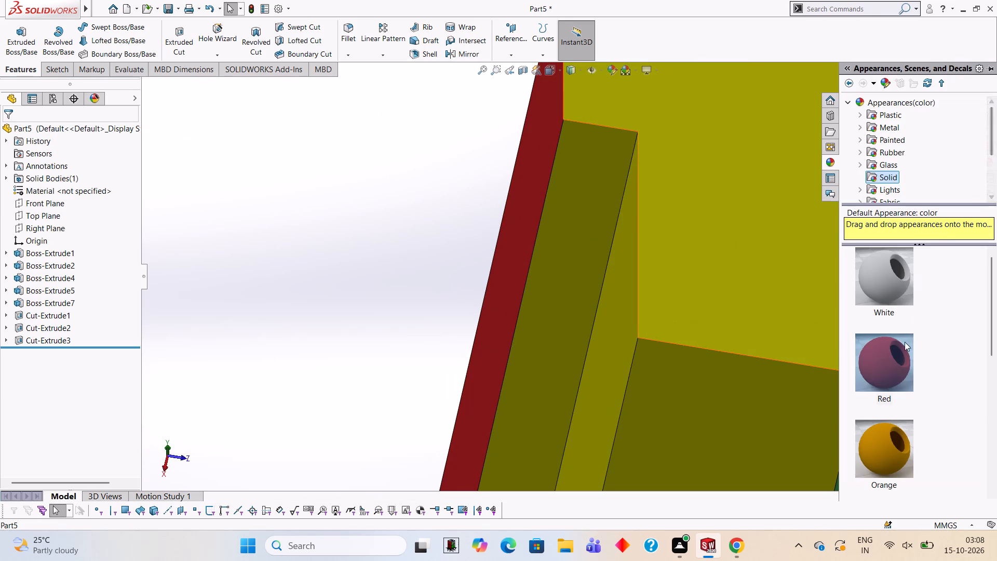
pyautogui.moveTo(891, 361); pyautogui.dragTo(589, 183)
pyautogui.click(589, 183)
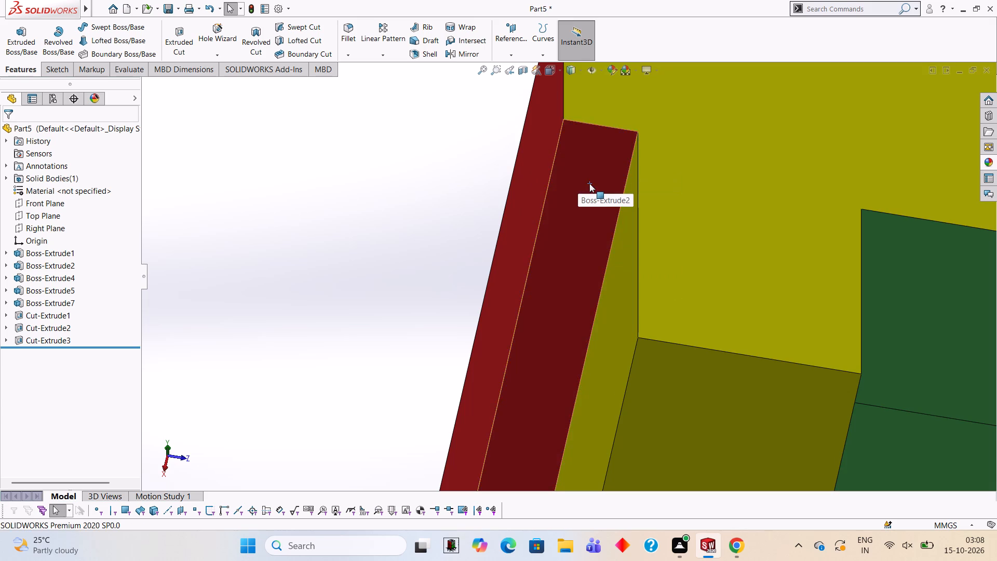
# Examine the part's coloured faces from several sides, checking the diagonal block, the plate edges and the strip.
pyautogui.scroll(9, 591, 184)
pyautogui.moveTo(627, 236); pyautogui.dragTo(477, 193, button='middle')
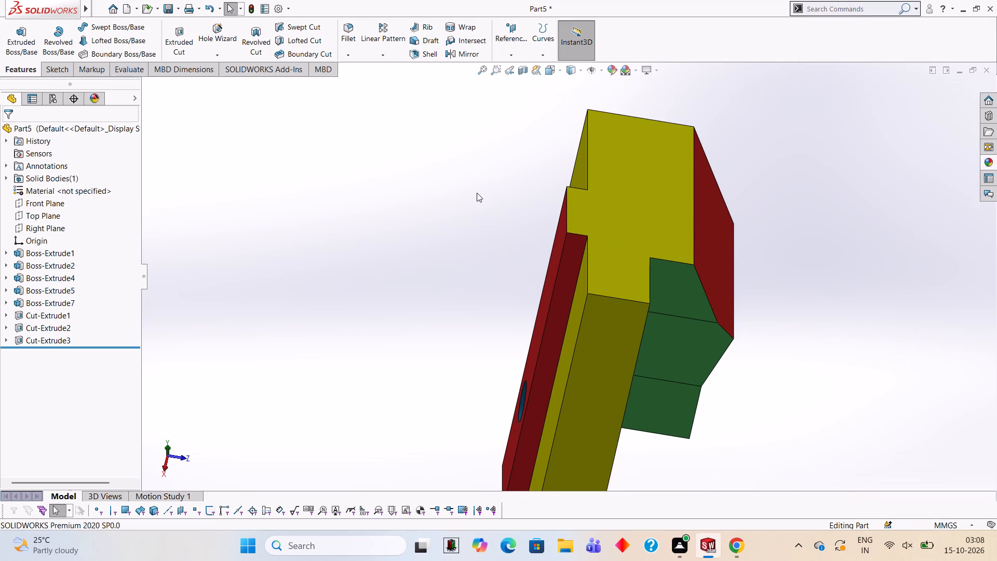
pyautogui.moveTo(477, 193); pyautogui.dragTo(478, 191, button='middle')
pyautogui.moveTo(769, 242); pyautogui.dragTo(617, 232, button='middle')
pyautogui.scroll(4, 726, 326)
pyautogui.moveTo(829, 303); pyautogui.dragTo(862, 341, button='middle')
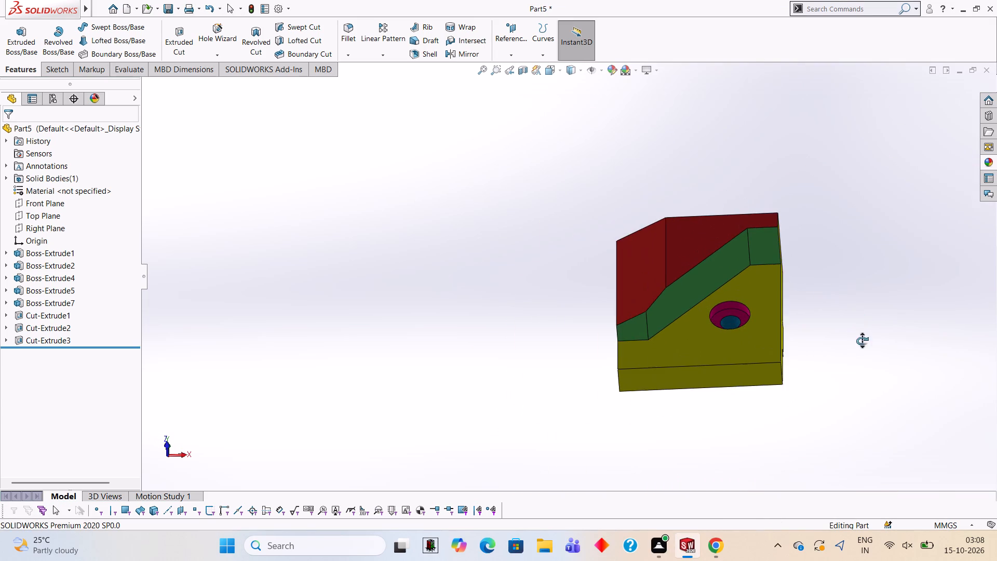
pyautogui.moveTo(862, 341); pyautogui.dragTo(861, 341, button='middle')
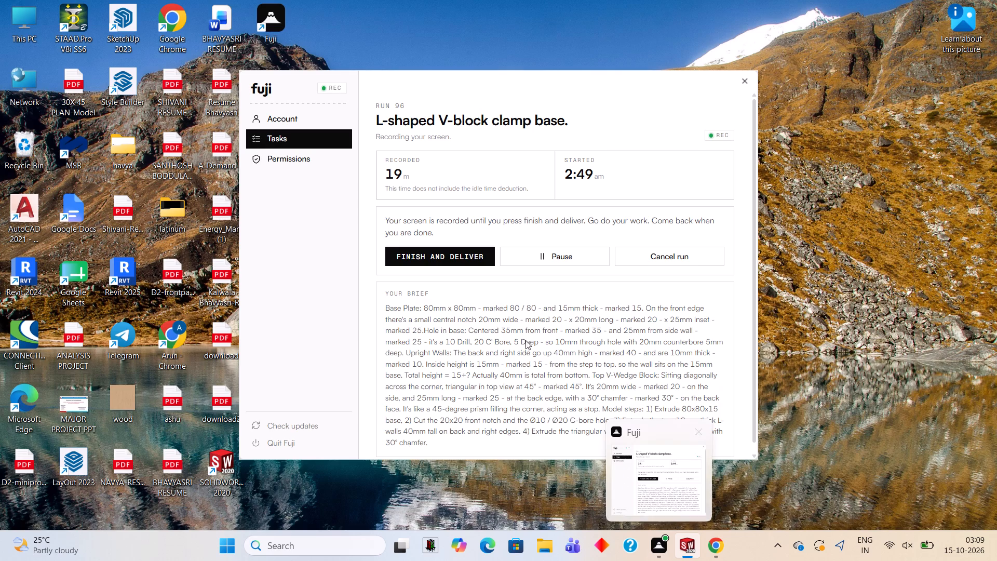
pyautogui.scroll(-3, 739, 274)
pyautogui.moveTo(670, 420); pyautogui.dragTo(662, 326, button='middle')
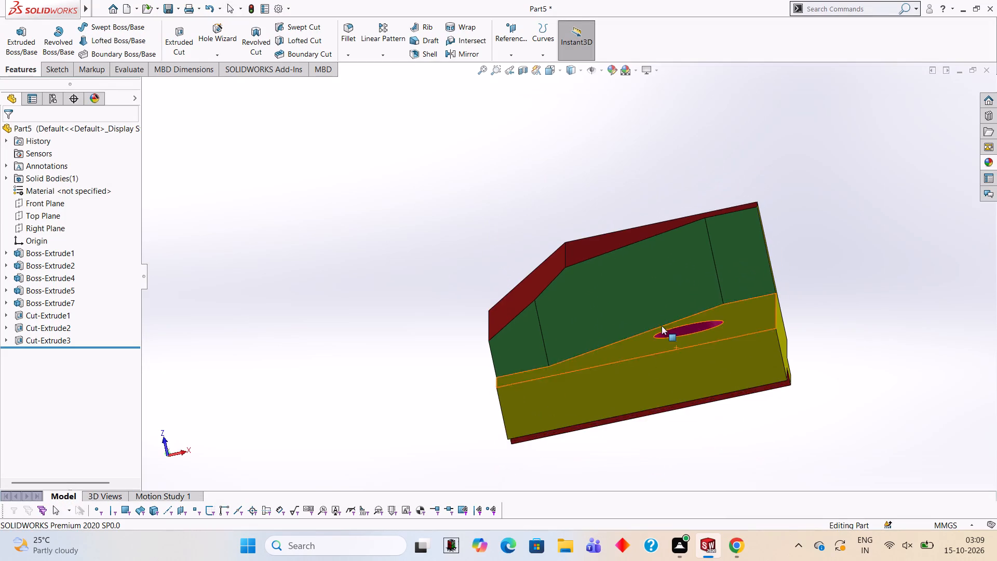
pyautogui.moveTo(546, 342); pyautogui.dragTo(617, 326, button='middle')
pyautogui.scroll(-3, 617, 326)
pyautogui.moveTo(730, 310); pyautogui.dragTo(714, 332, button='middle')
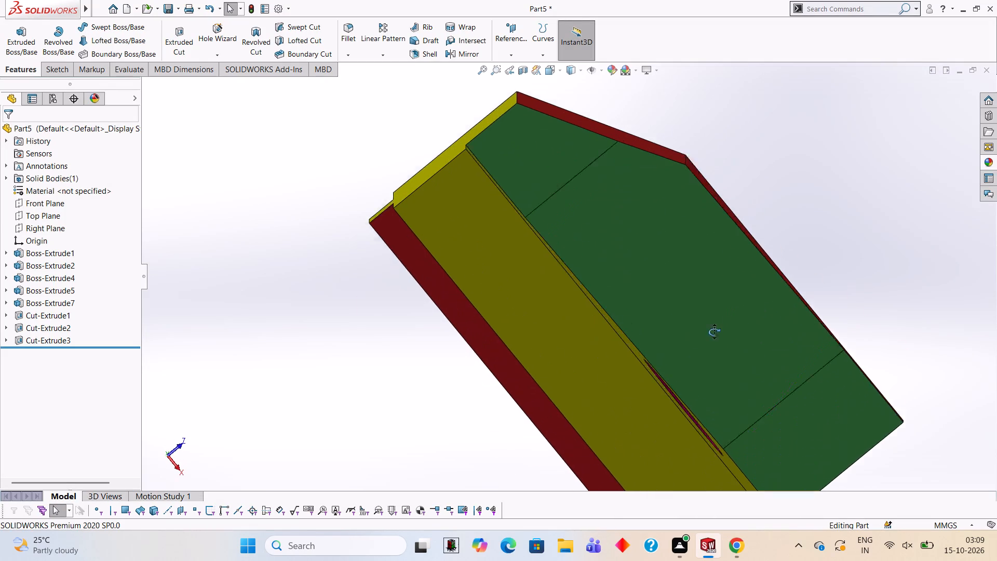
pyautogui.moveTo(714, 332); pyautogui.dragTo(650, 431, button='middle')
pyautogui.scroll(3, 677, 420)
pyautogui.scroll(3, 716, 360)
pyautogui.moveTo(676, 429); pyautogui.dragTo(661, 439, button='middle')
pyautogui.moveTo(703, 313); pyautogui.dragTo(671, 364, button='middle')
pyautogui.scroll(-2, 668, 315)
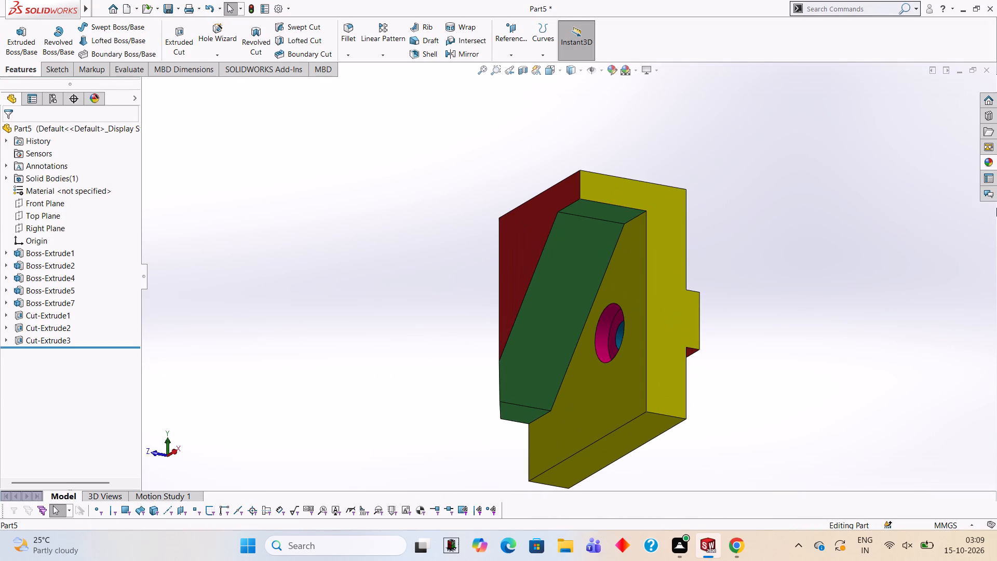
# Apply the solid Pink appearance to the Boss-Extrude1 stepped end face, beside the counterbored hole.
pyautogui.click(988, 160)
pyautogui.scroll(-4, 899, 341)
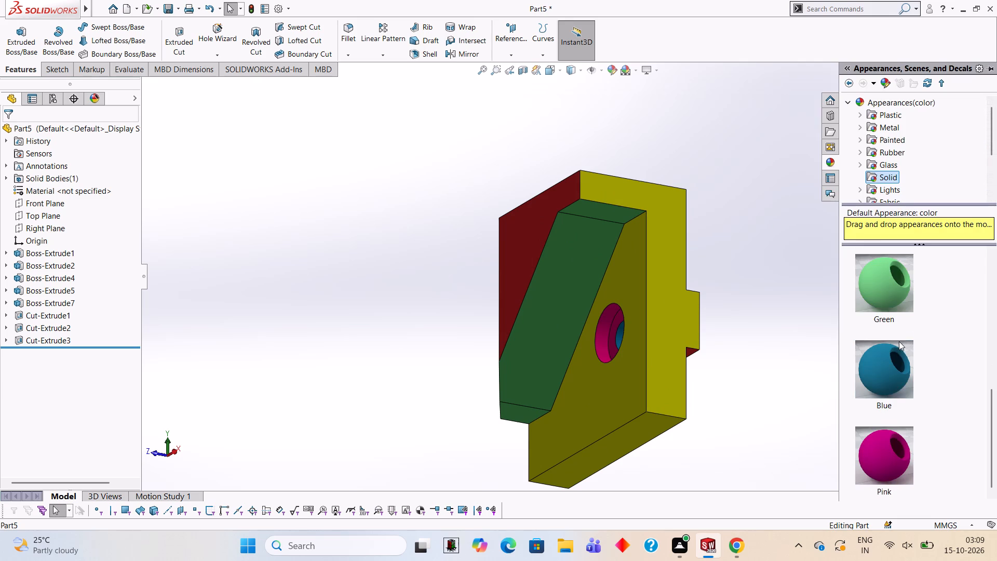
pyautogui.scroll(-1, 899, 341)
pyautogui.moveTo(895, 440); pyautogui.dragTo(666, 186)
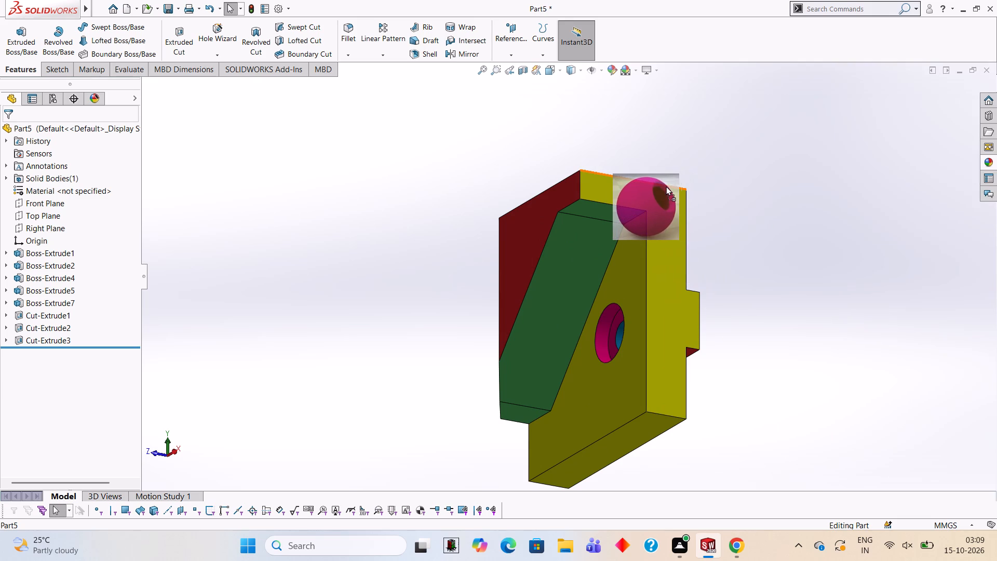
pyautogui.moveTo(666, 186); pyautogui.dragTo(669, 213)
pyautogui.scroll(-4, 666, 229)
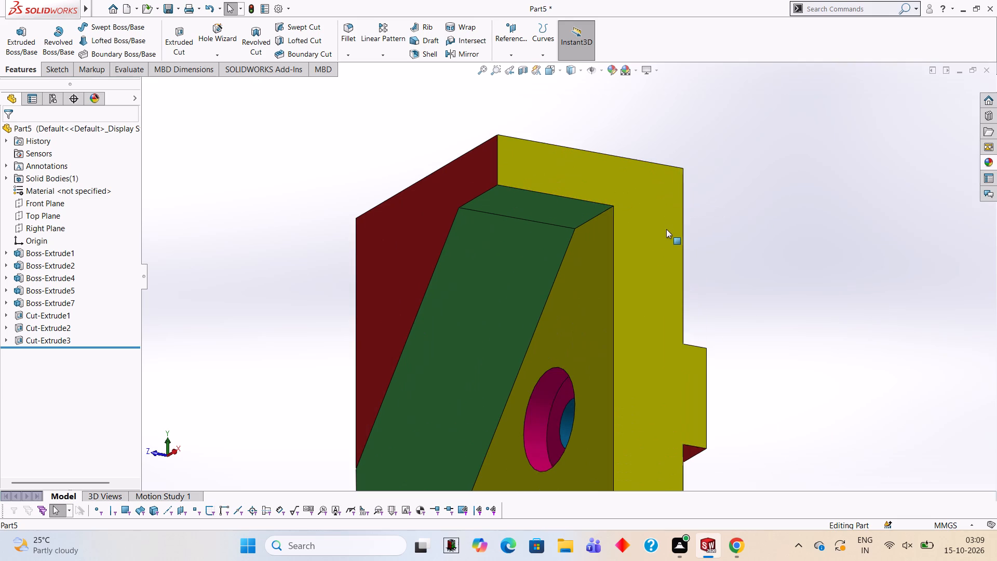
pyautogui.click(993, 161)
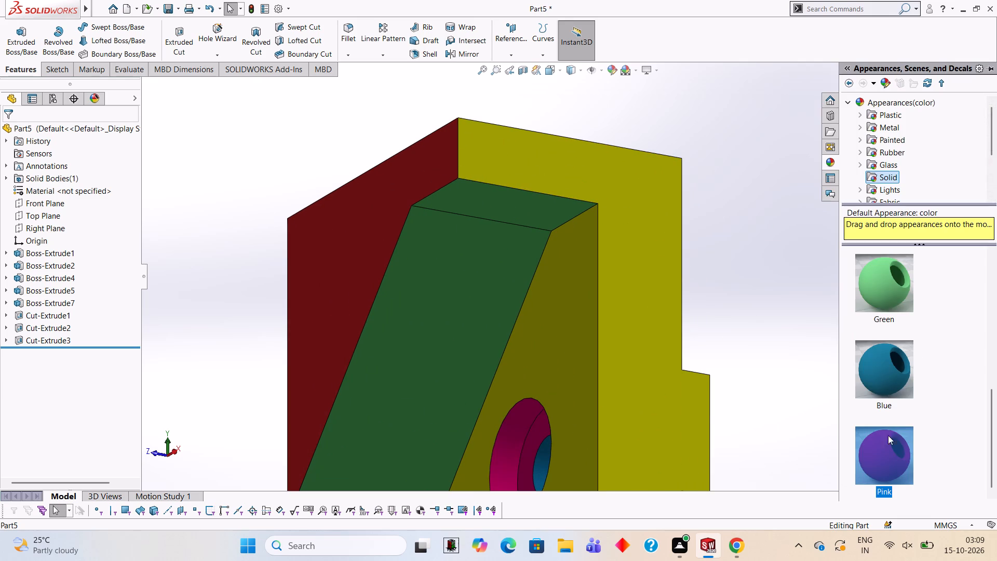
pyautogui.moveTo(884, 448); pyautogui.dragTo(649, 284)
pyautogui.click(649, 284)
# Apply the solid Pink appearance to the opposite stepped end face of the part.
pyautogui.scroll(3, 649, 289)
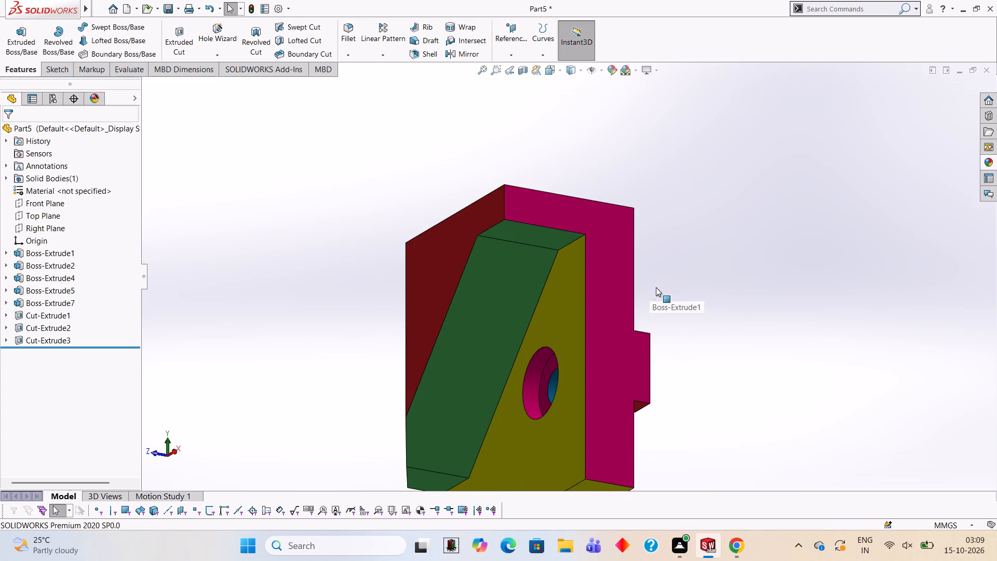
pyautogui.scroll(3, 652, 291)
pyautogui.moveTo(582, 371); pyautogui.dragTo(672, 259, button='middle')
pyautogui.scroll(-2, 419, 305)
pyautogui.moveTo(463, 317); pyautogui.dragTo(479, 339, button='middle')
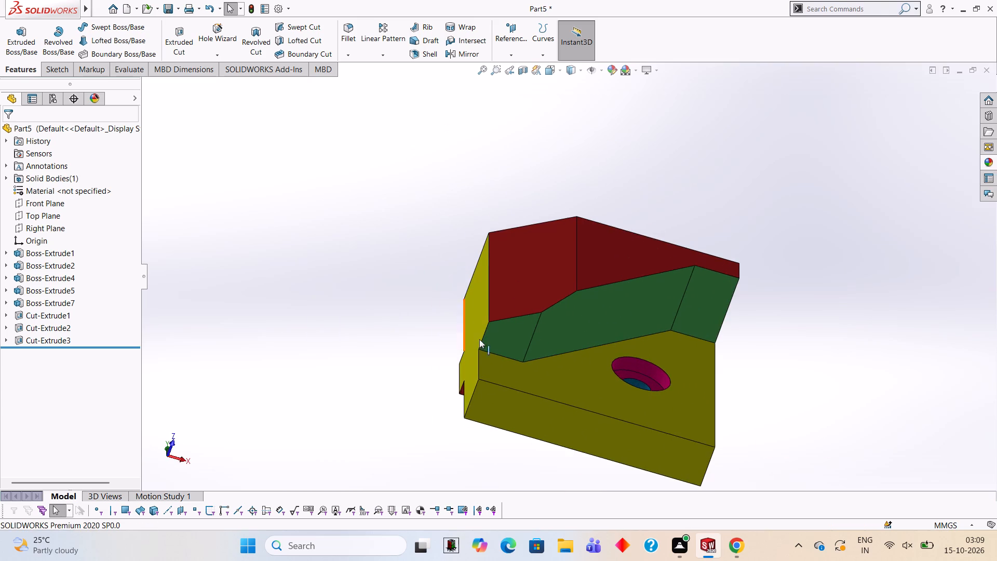
pyautogui.moveTo(479, 339); pyautogui.dragTo(556, 440, button='middle')
pyautogui.scroll(-2, 557, 380)
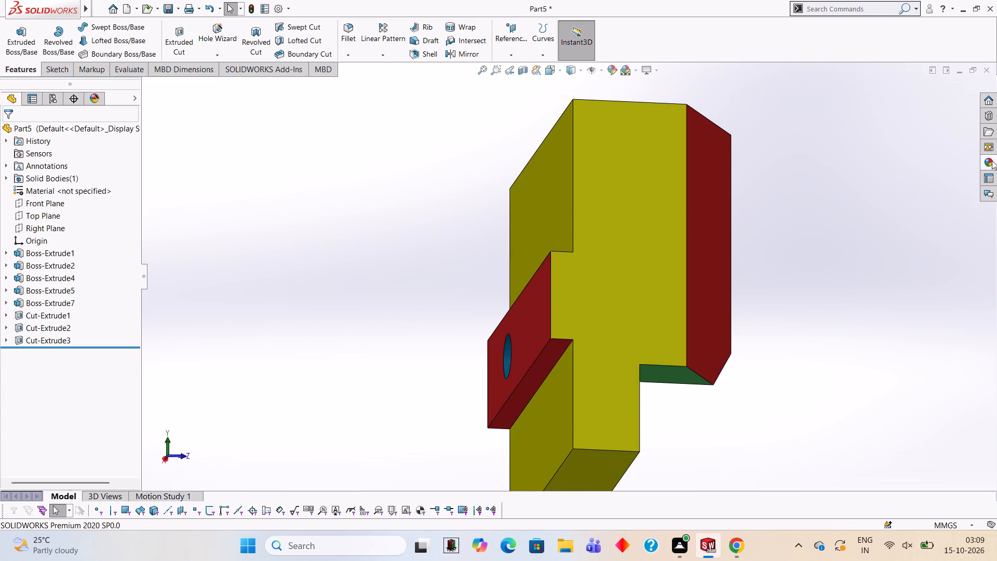
pyautogui.click(992, 161)
pyautogui.moveTo(892, 439); pyautogui.dragTo(648, 215)
pyautogui.click(648, 215)
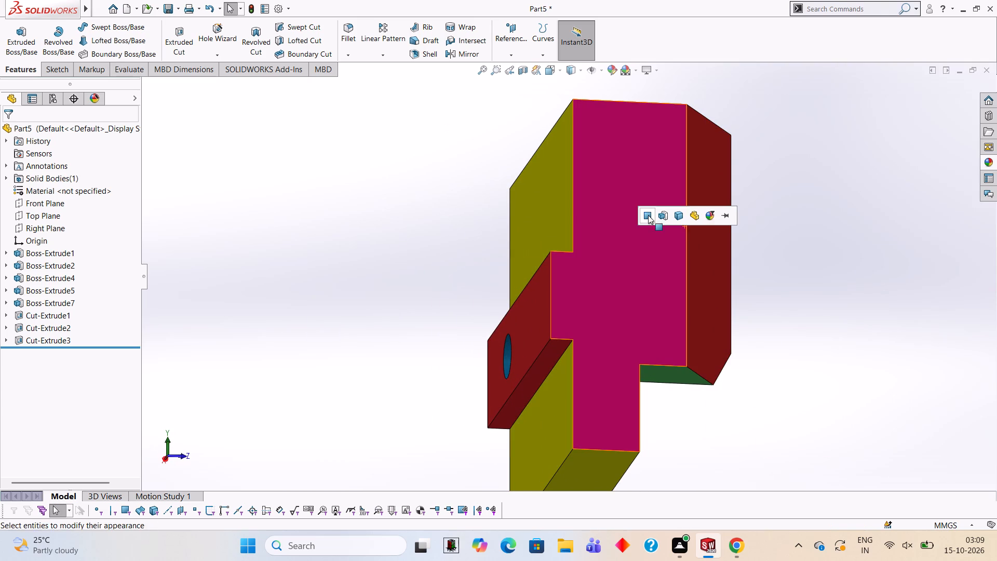
# Apply the solid Pink appearance to the plate's long edge face on the side without an upright wall.
pyautogui.moveTo(702, 383); pyautogui.dragTo(674, 204, button='middle')
pyautogui.scroll(-4, 664, 322)
pyautogui.scroll(6, 624, 410)
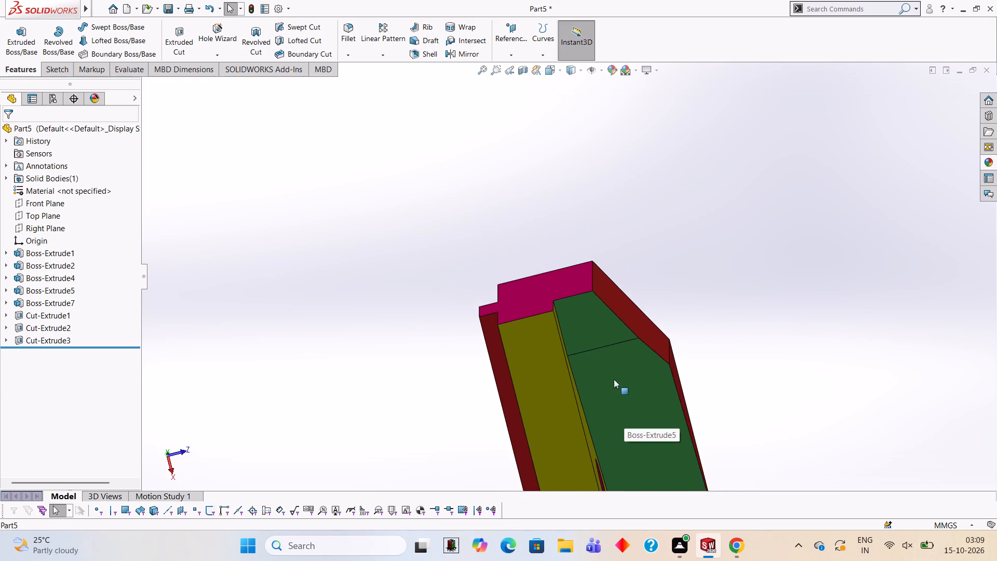
pyautogui.scroll(4, 563, 385)
pyautogui.scroll(-4, 575, 355)
pyautogui.scroll(-1, 559, 301)
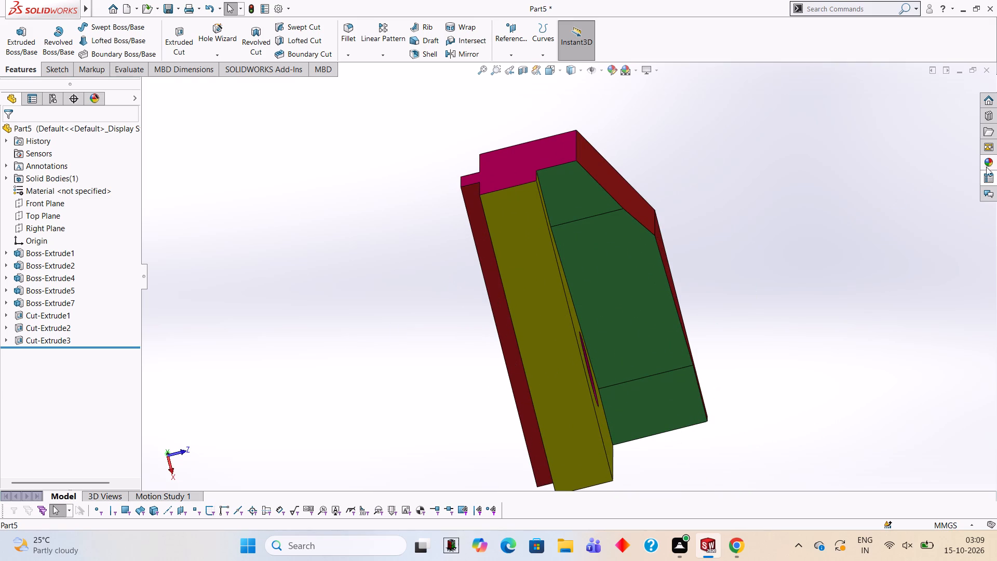
pyautogui.click(990, 160)
pyautogui.moveTo(896, 440); pyautogui.dragTo(550, 247)
pyautogui.click(550, 247)
# Save the part in Documents as "L-SHAPED V BLOCK" in SOLIDWORKS Part format.
pyautogui.scroll(4, 561, 272)
pyautogui.moveTo(702, 288); pyautogui.dragTo(602, 355, button='middle')
pyautogui.scroll(2, 607, 338)
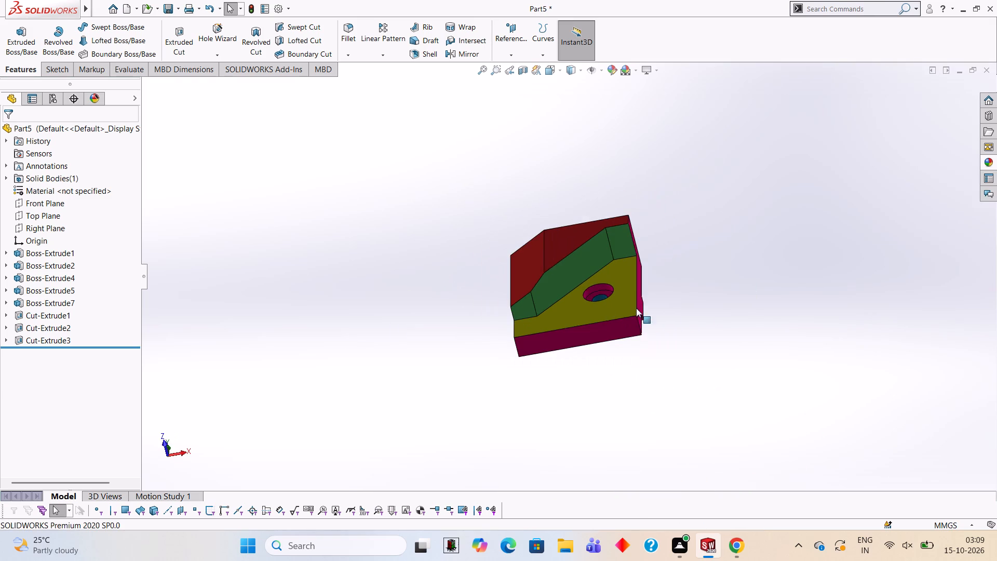
pyautogui.scroll(-1, 642, 309)
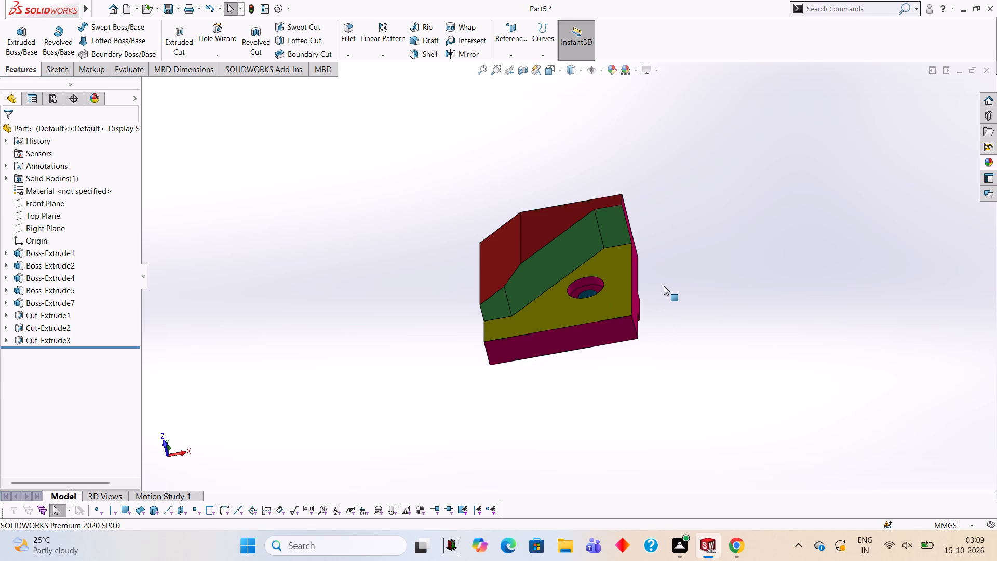
pyautogui.hotkey('ctrl', 's')
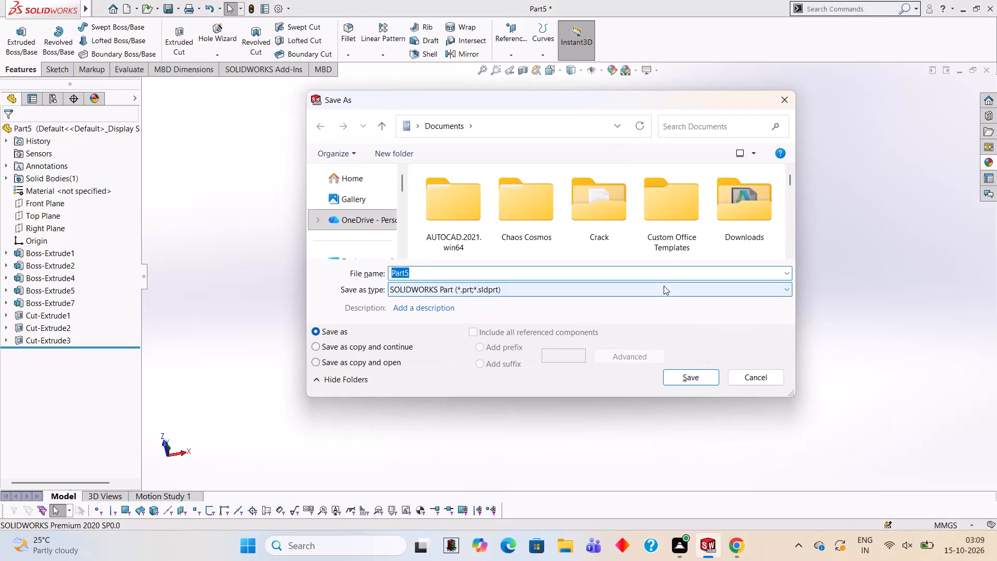
pyautogui.write('L-')
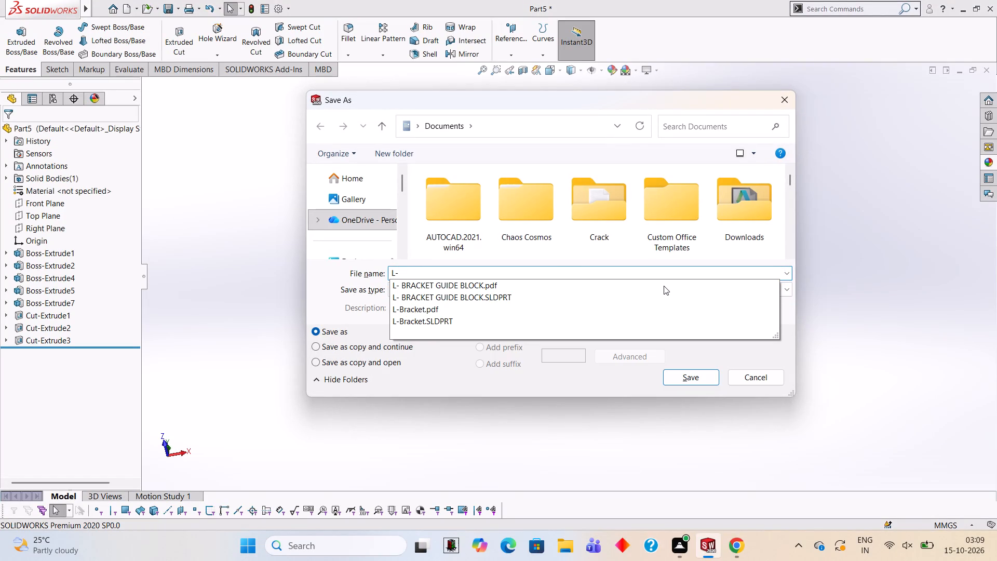
pyautogui.press('s')
pyautogui.write('HA')
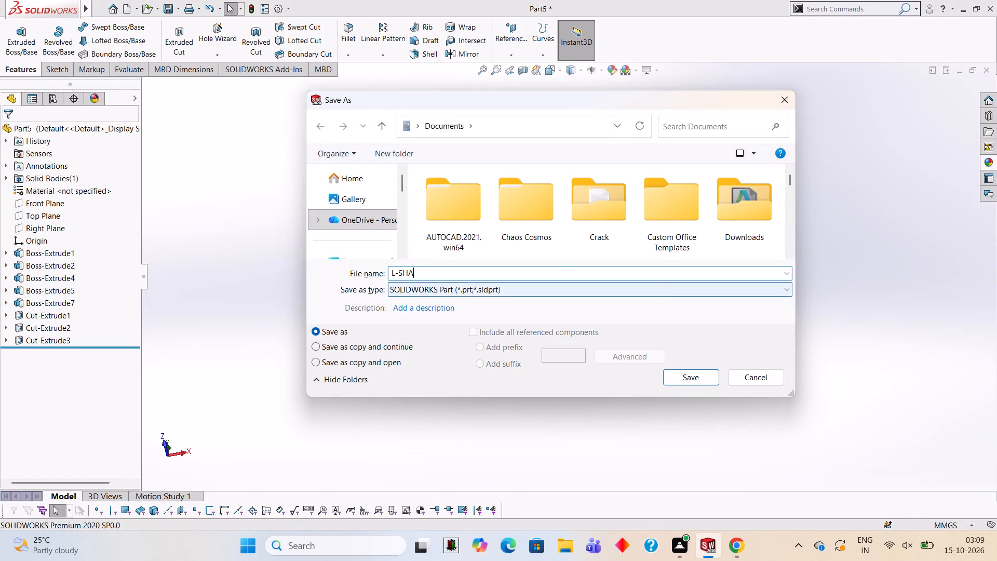
pyautogui.write('PED')
pyautogui.press('space')
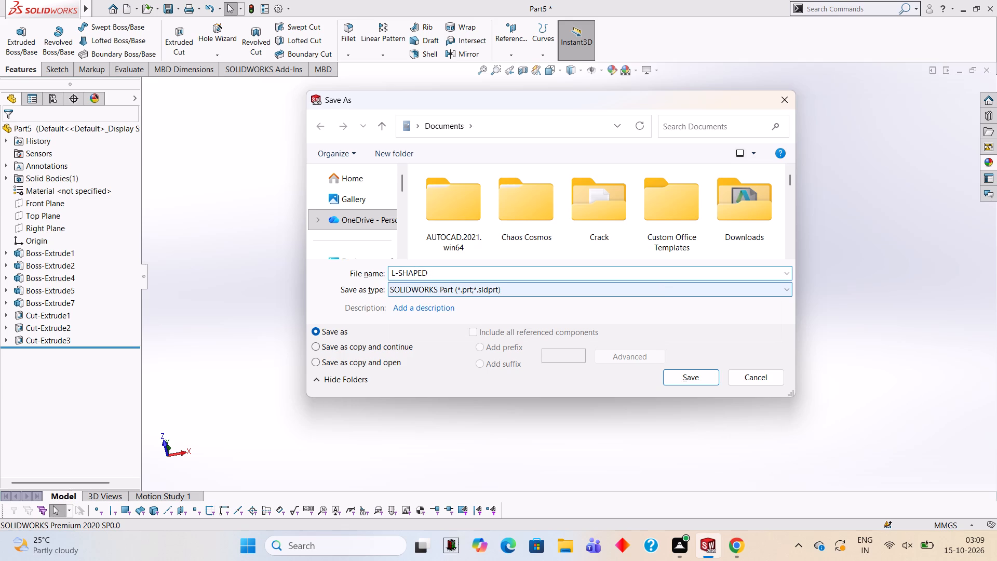
pyautogui.write('V BLOCK')
pyautogui.press('space')
pyautogui.click(671, 388)
pyautogui.click(677, 375)
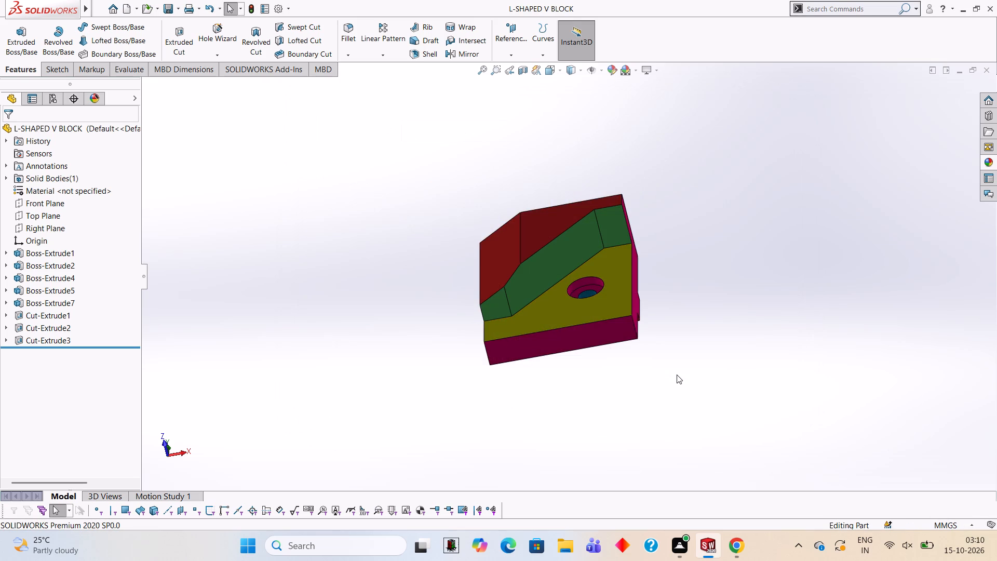
# Save a copy of the part as an Adobe PDF named "L-SHAPED V BLOCK".
pyautogui.click(178, 5)
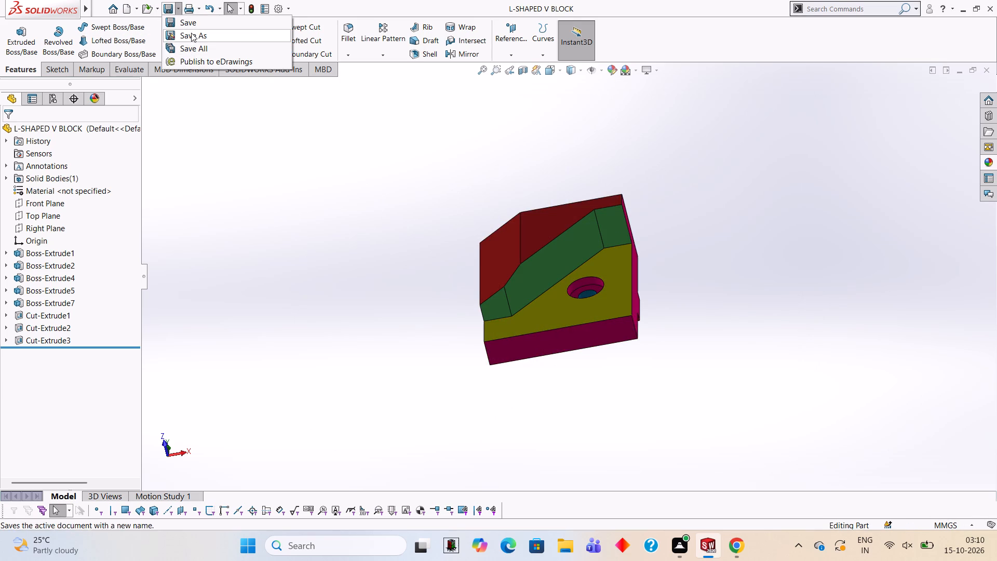
pyautogui.click(191, 33)
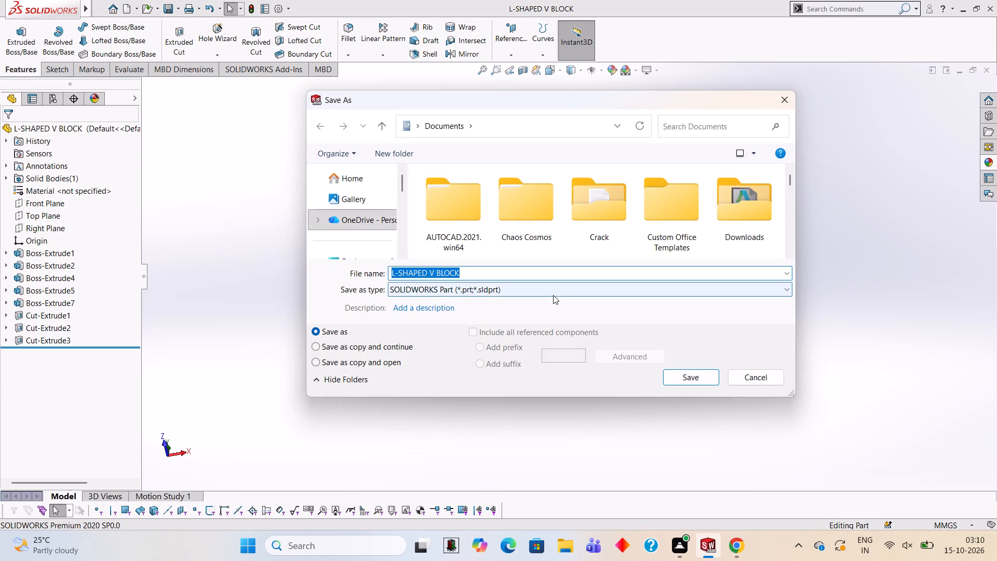
pyautogui.click(553, 295)
pyautogui.click(500, 77)
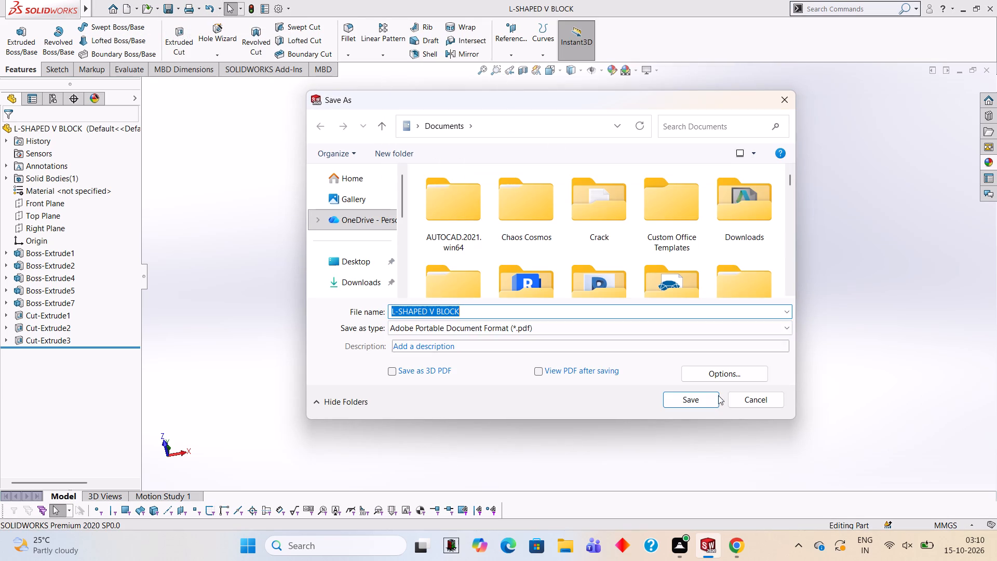
pyautogui.click(692, 388)
pyautogui.click(693, 397)
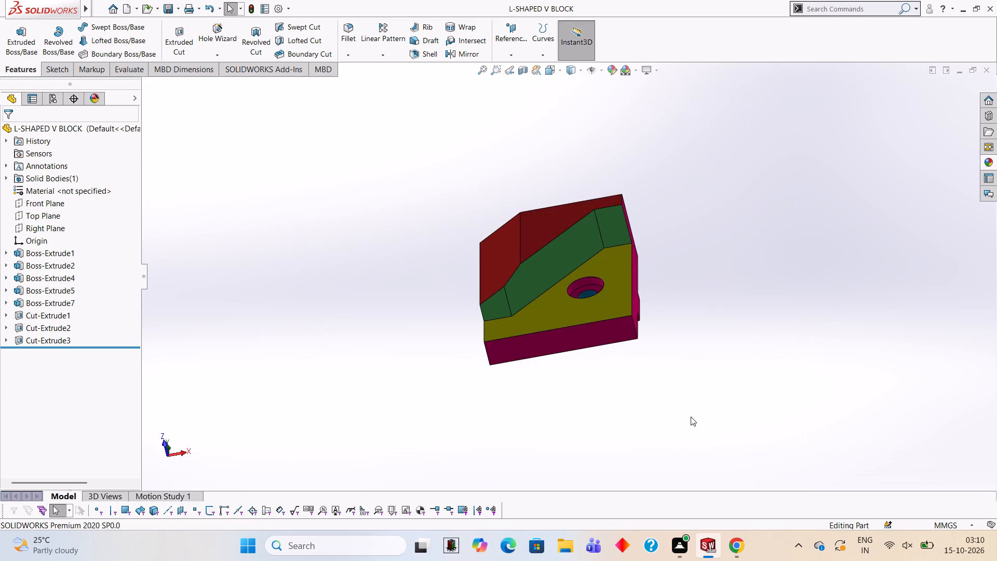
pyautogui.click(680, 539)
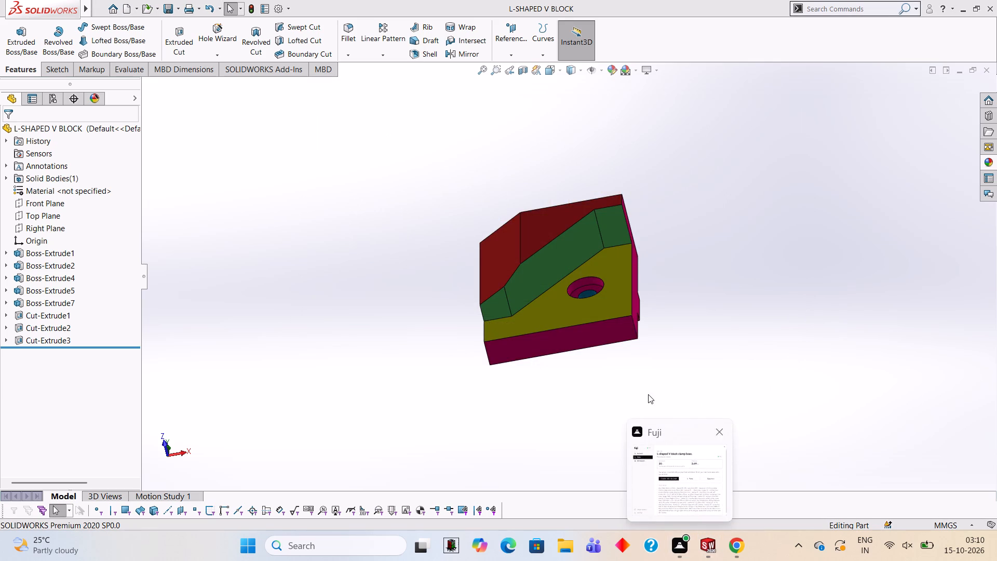